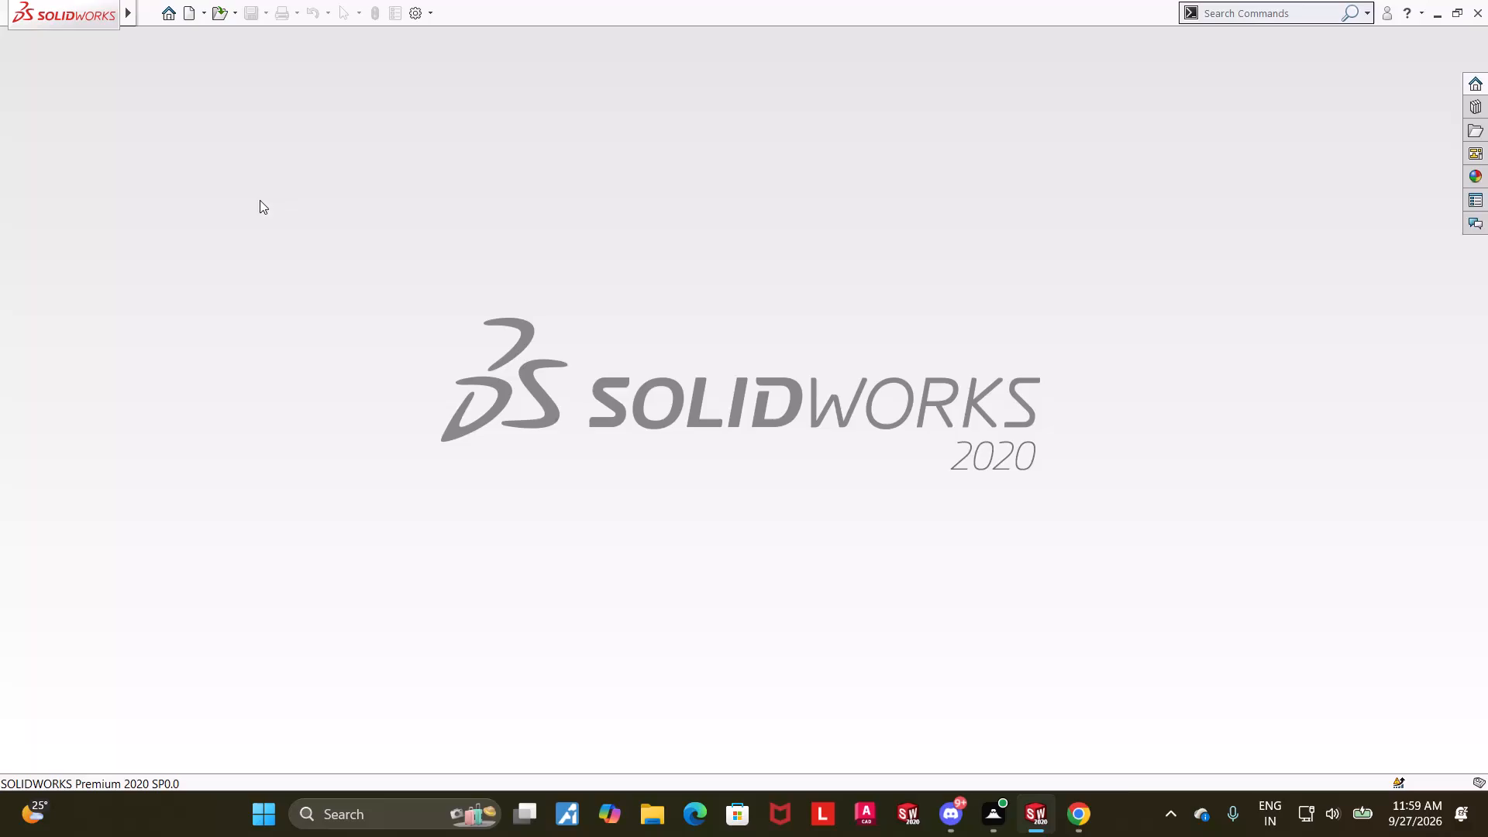
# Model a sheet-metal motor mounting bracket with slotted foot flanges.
# Create a new part document.
pyautogui.click(188, 15)
pyautogui.tripleClick(378, 374)
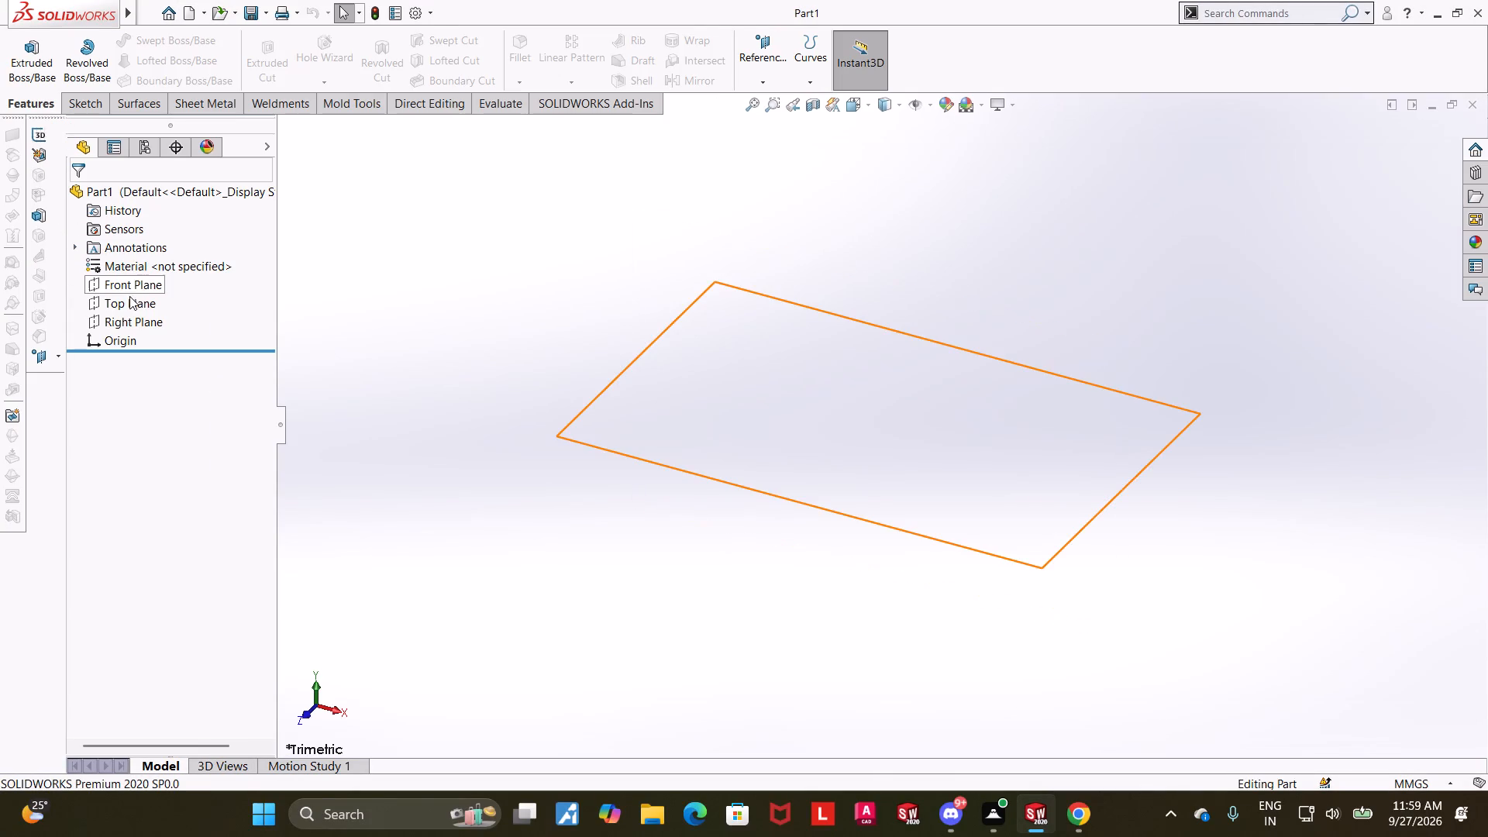
# Sketch a center rectangle about 241 mm wide on the Top Plane, centred on the origin.
pyautogui.click(127, 298)
pyautogui.click(135, 277)
pyautogui.click(146, 55)
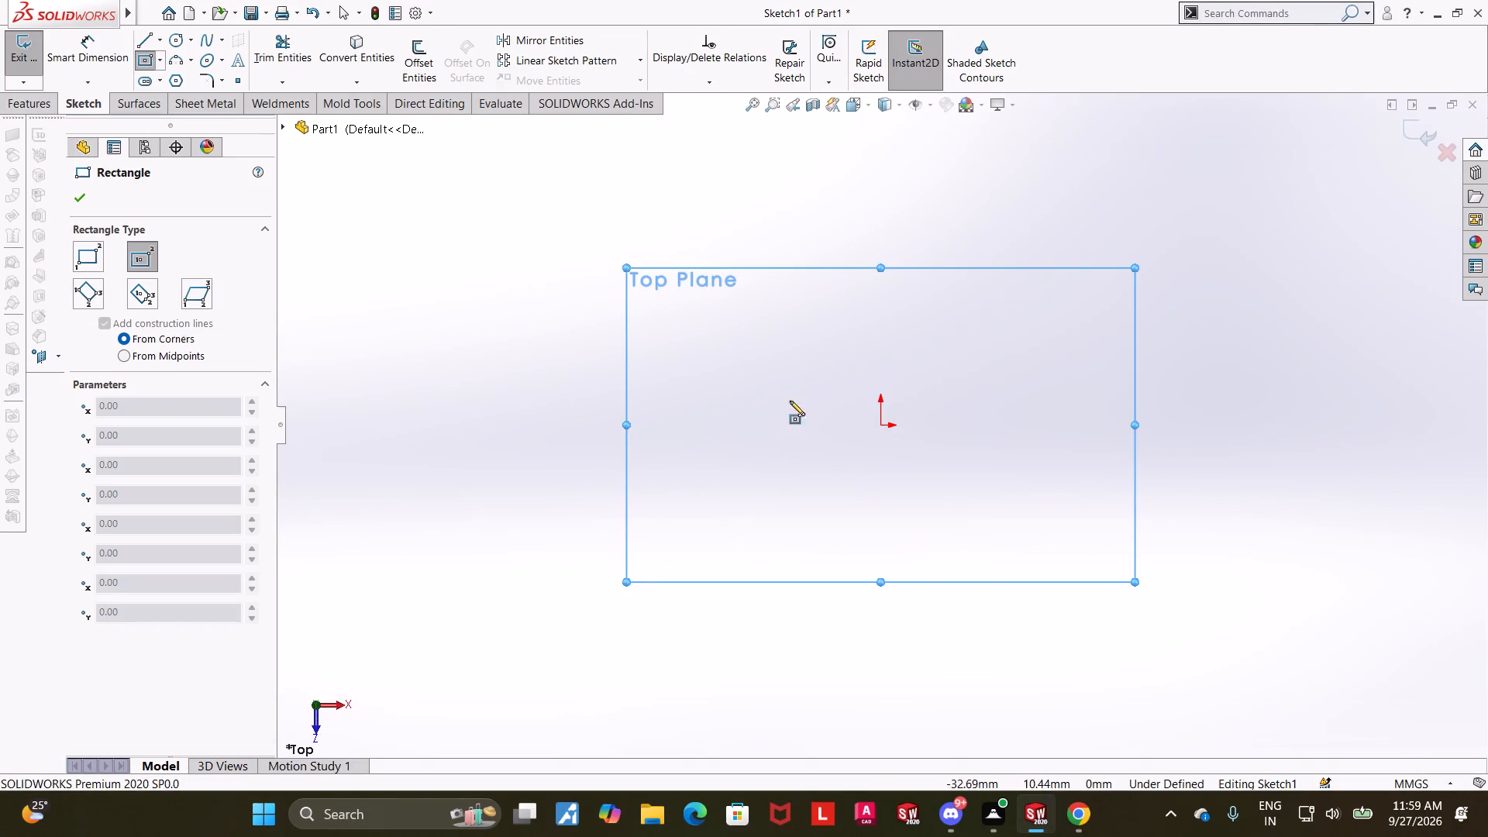
pyautogui.click(880, 426)
pyautogui.click(1224, 224)
pyautogui.press('Escape')
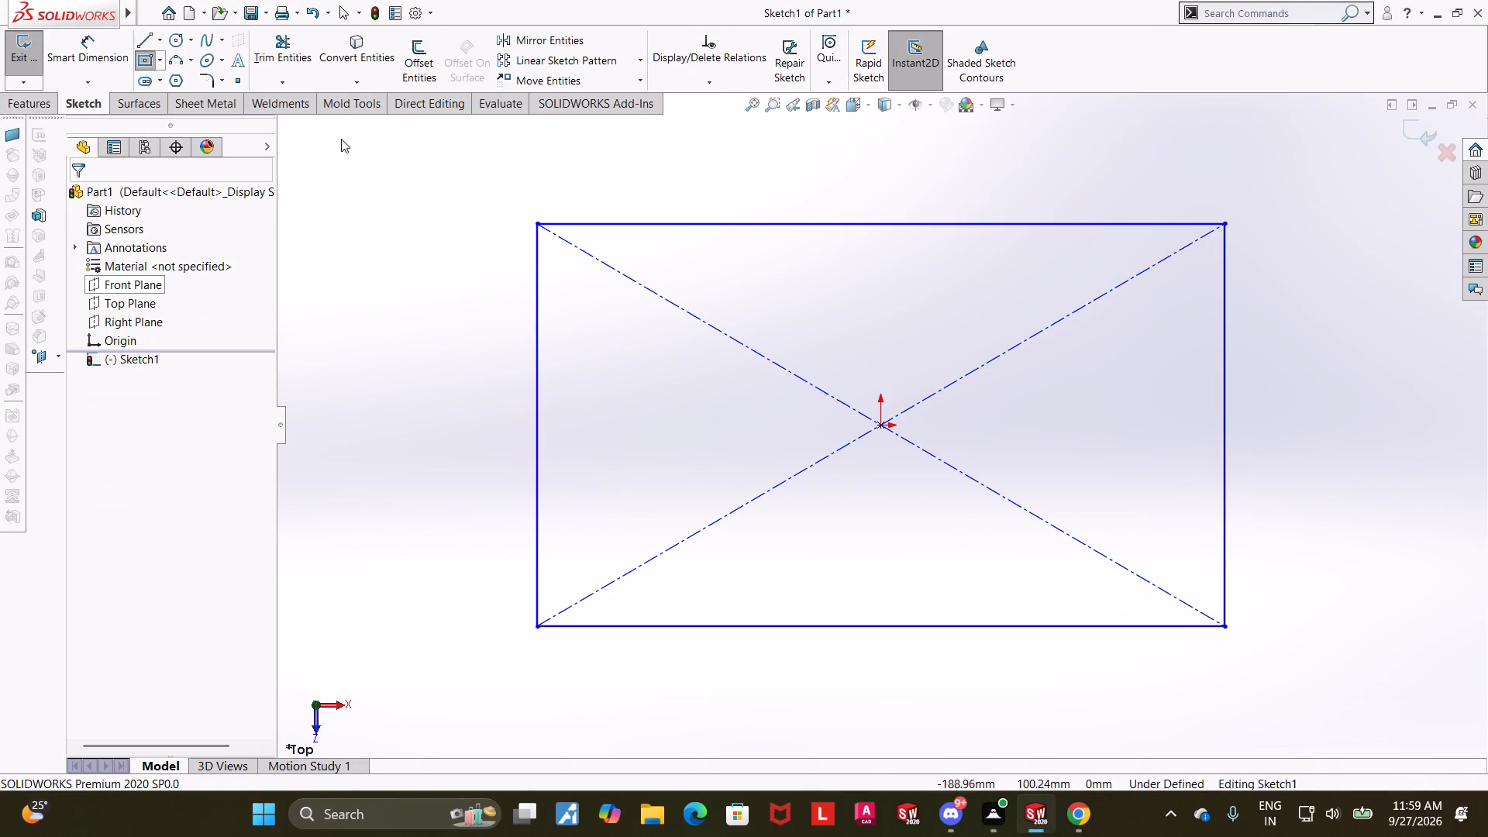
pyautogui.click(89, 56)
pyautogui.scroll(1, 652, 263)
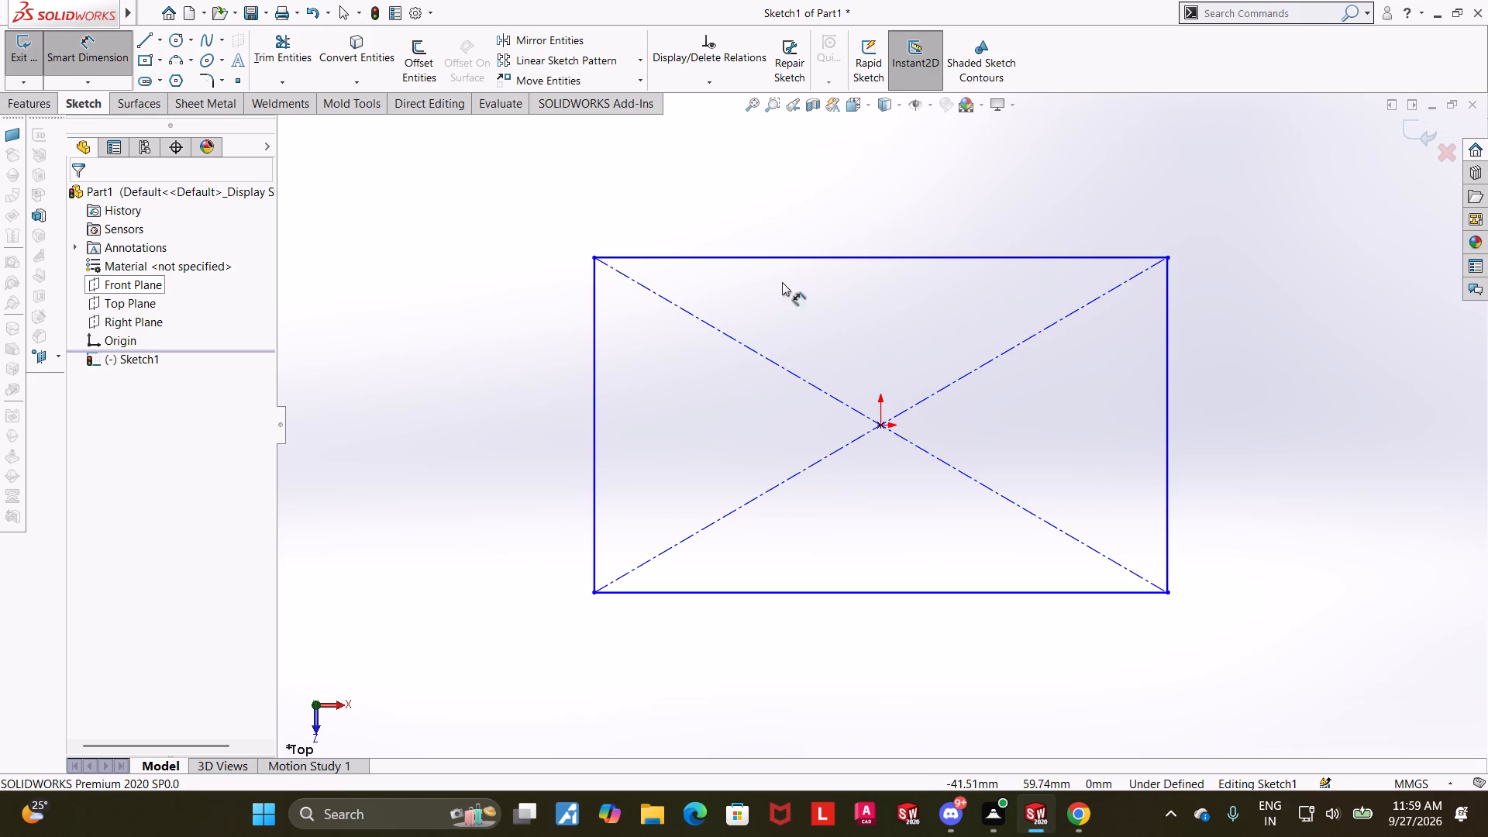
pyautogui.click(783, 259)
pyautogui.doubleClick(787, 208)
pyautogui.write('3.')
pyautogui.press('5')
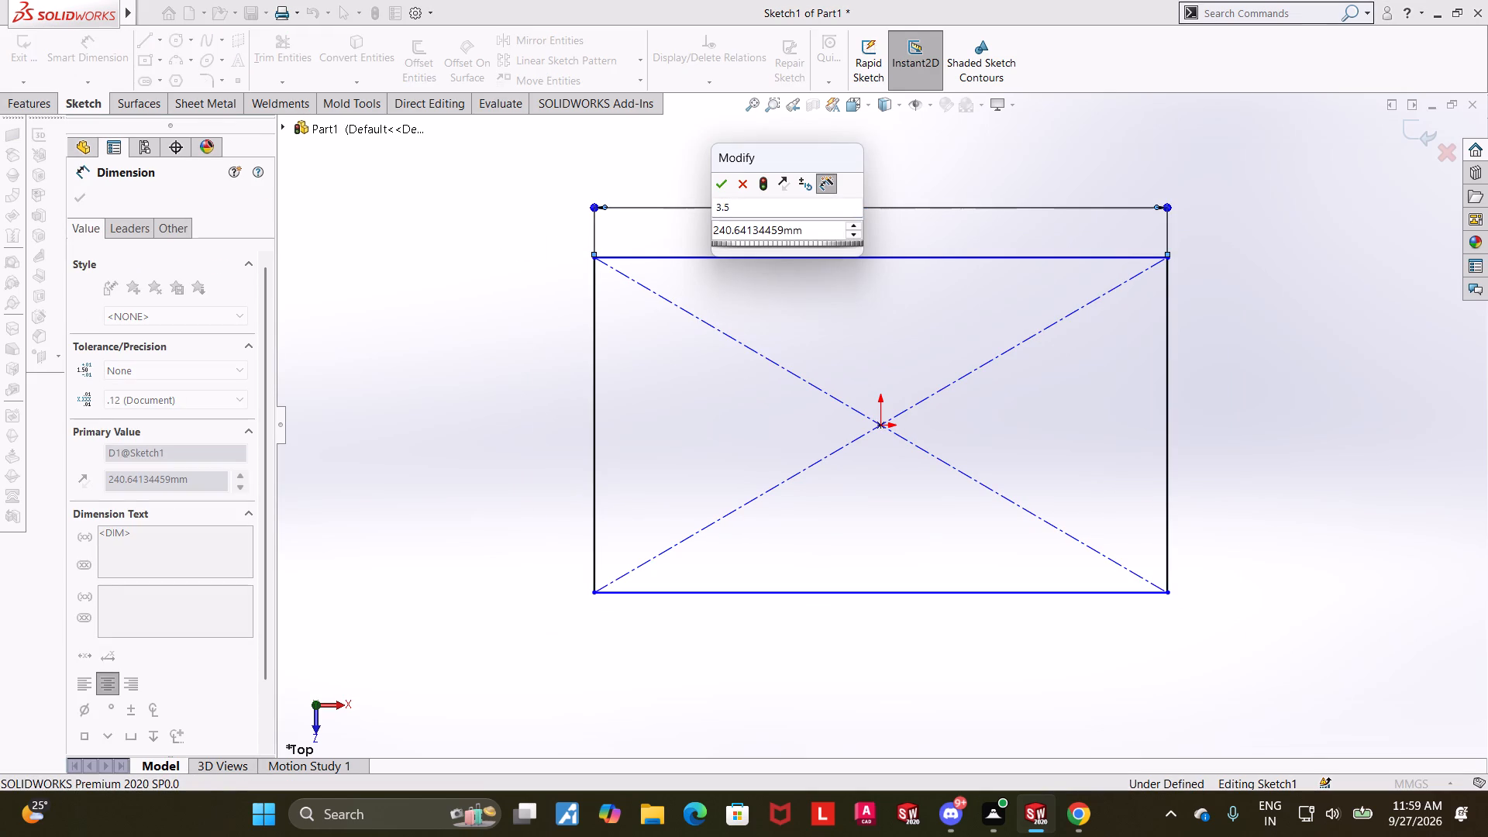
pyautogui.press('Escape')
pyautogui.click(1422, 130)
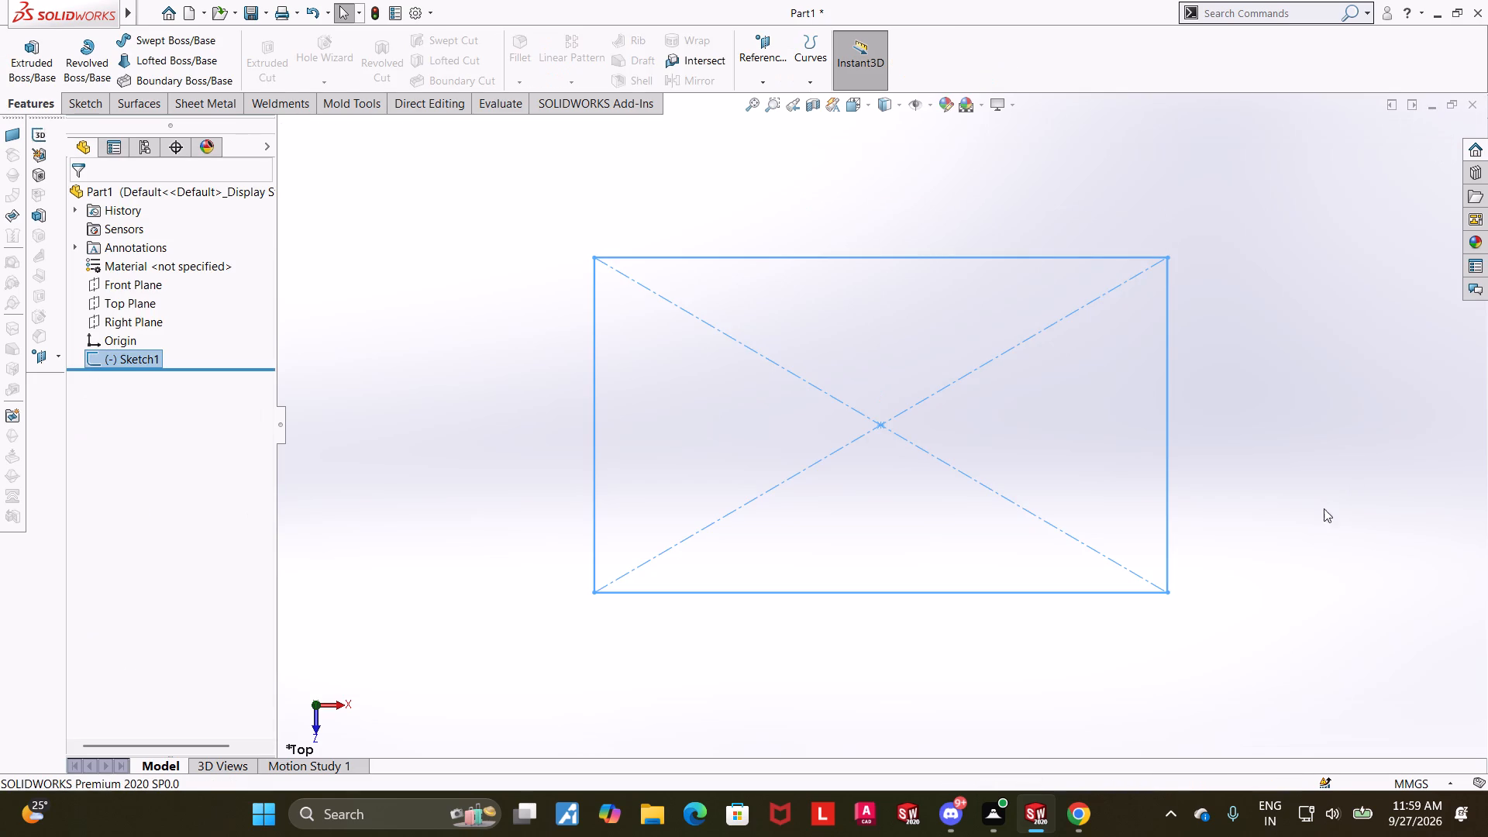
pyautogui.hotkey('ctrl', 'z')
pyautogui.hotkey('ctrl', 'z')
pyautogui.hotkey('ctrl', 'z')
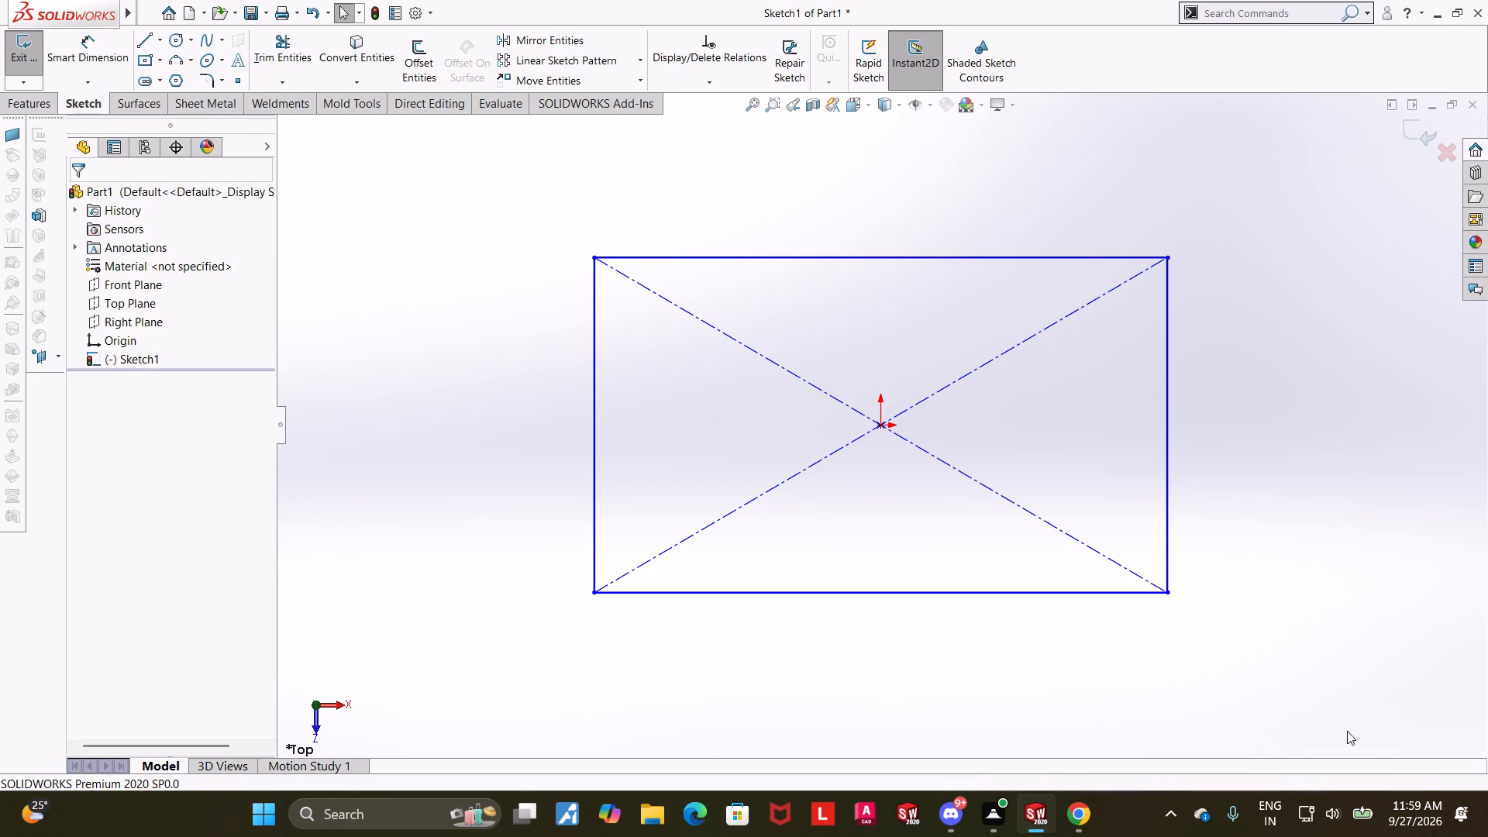
# Change the document's unit system to IPS.
pyautogui.keyDown('ctrl'); pyautogui.click(1395, 778); pyautogui.keyUp('ctrl')
pyautogui.click(1366, 732)
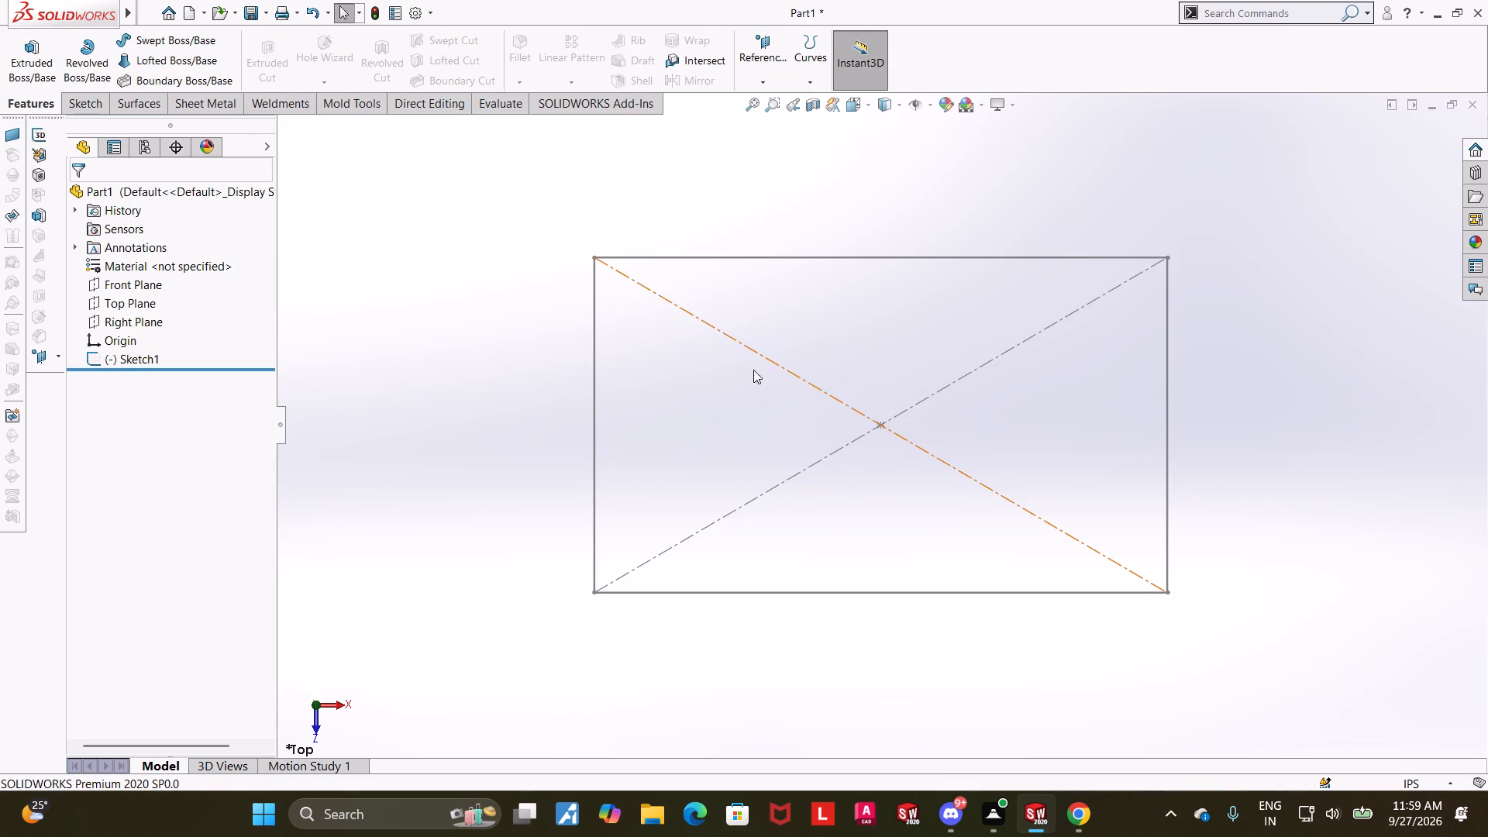
# Reopen the rectangle sketch for editing and dimension its upper horizontal edge as 3.5 in.
pyautogui.click(118, 356)
pyautogui.click(131, 319)
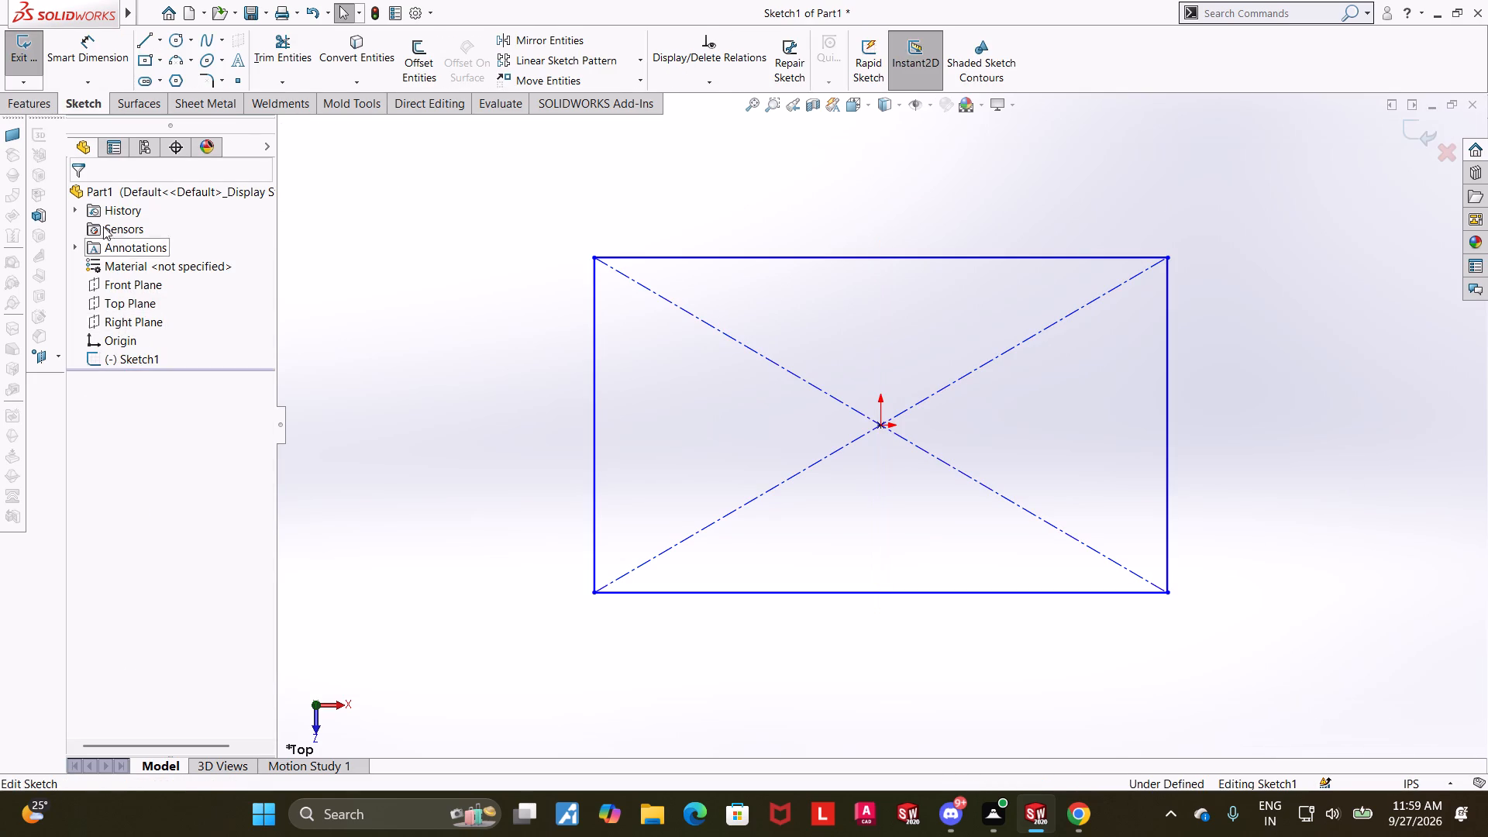
pyautogui.click(86, 66)
pyautogui.click(866, 260)
pyautogui.click(856, 222)
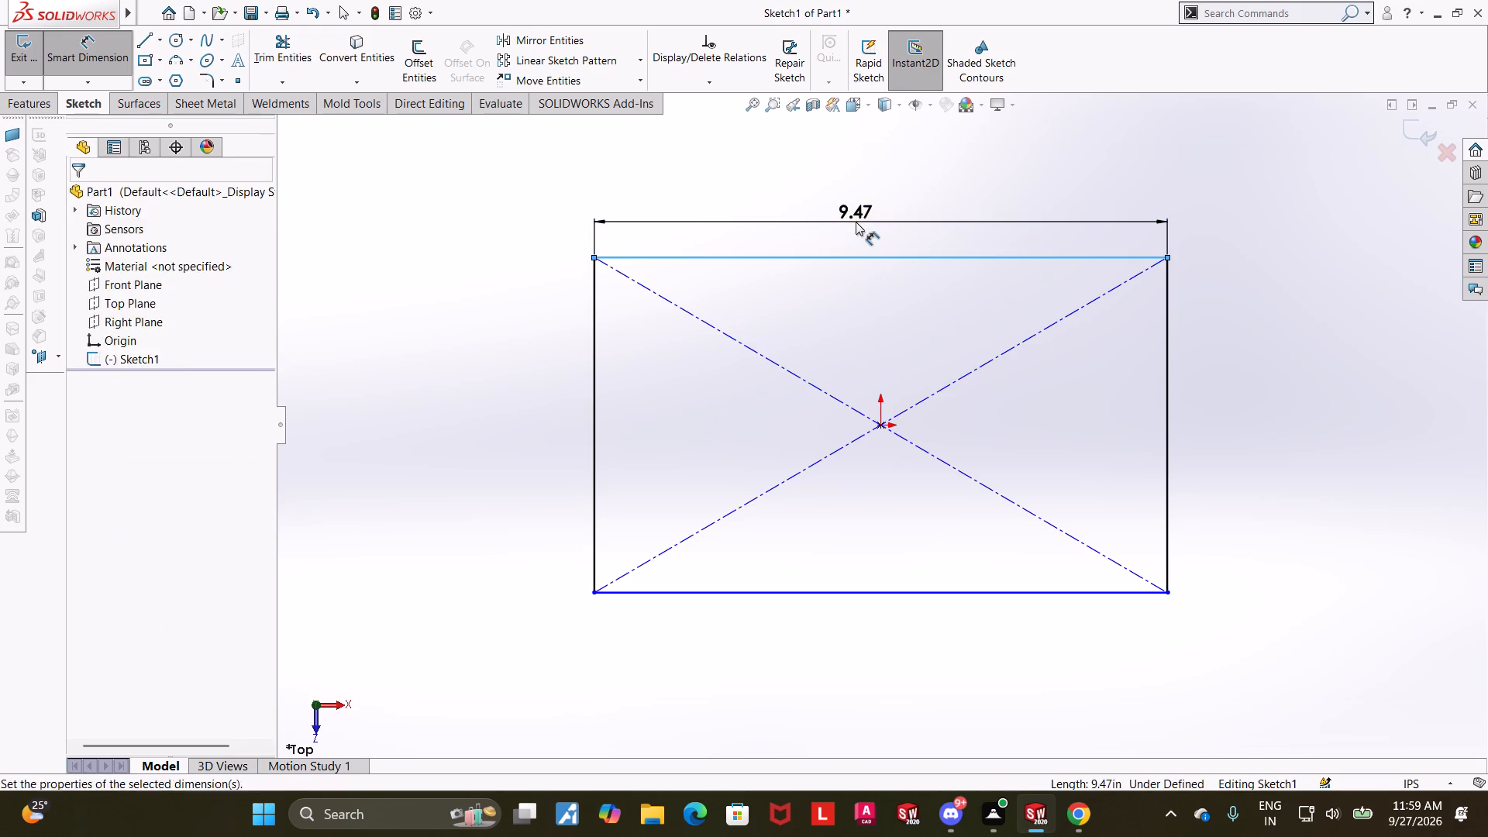
pyautogui.write('3.')
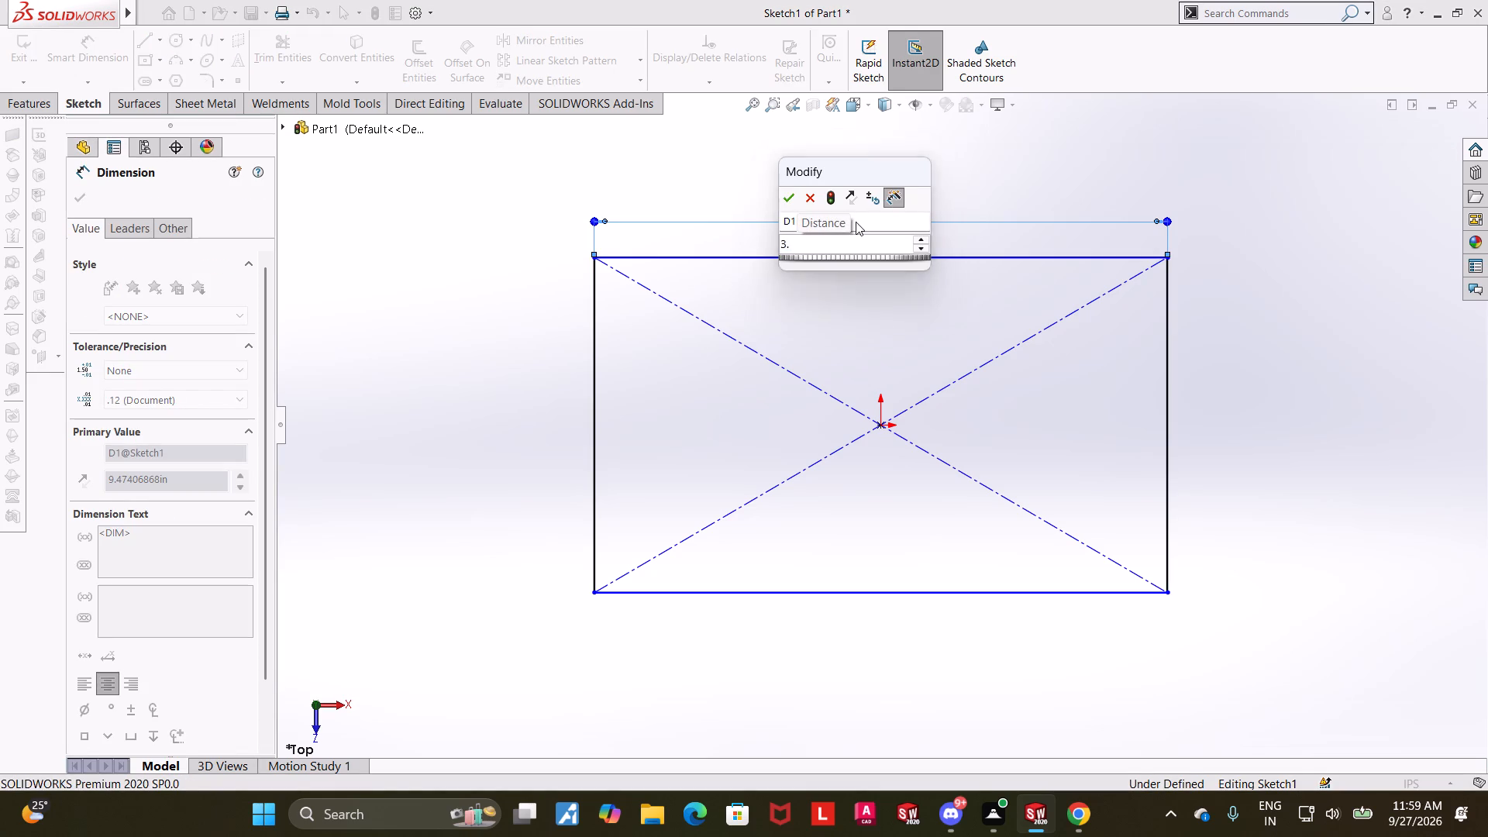
pyautogui.press('5')
pyautogui.press('Return')
pyautogui.press('Escape')
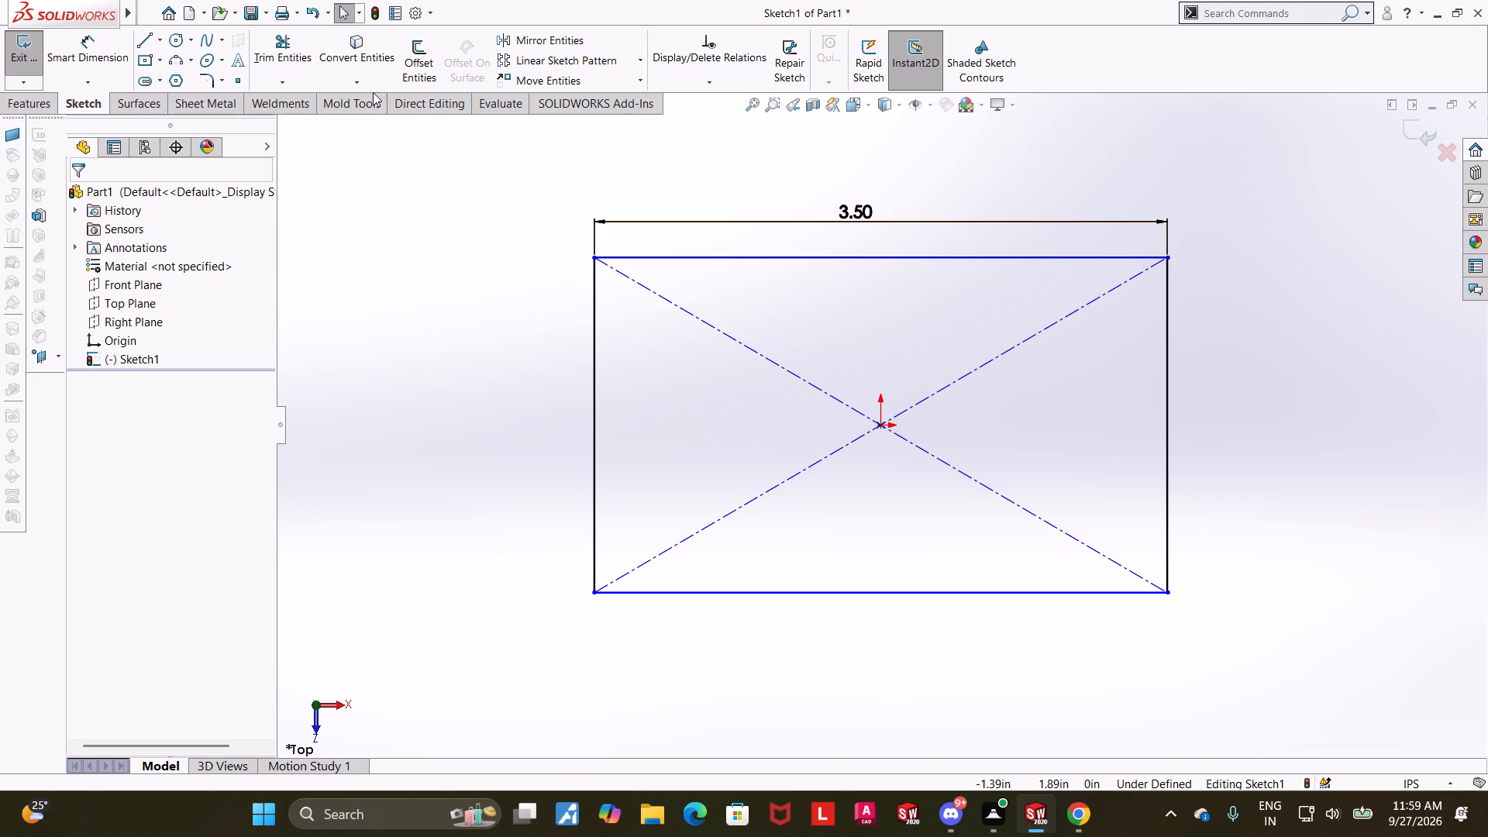
# Dimension the rectangle's vertical side as 2.26 in and exit the sketch.
pyautogui.click(91, 64)
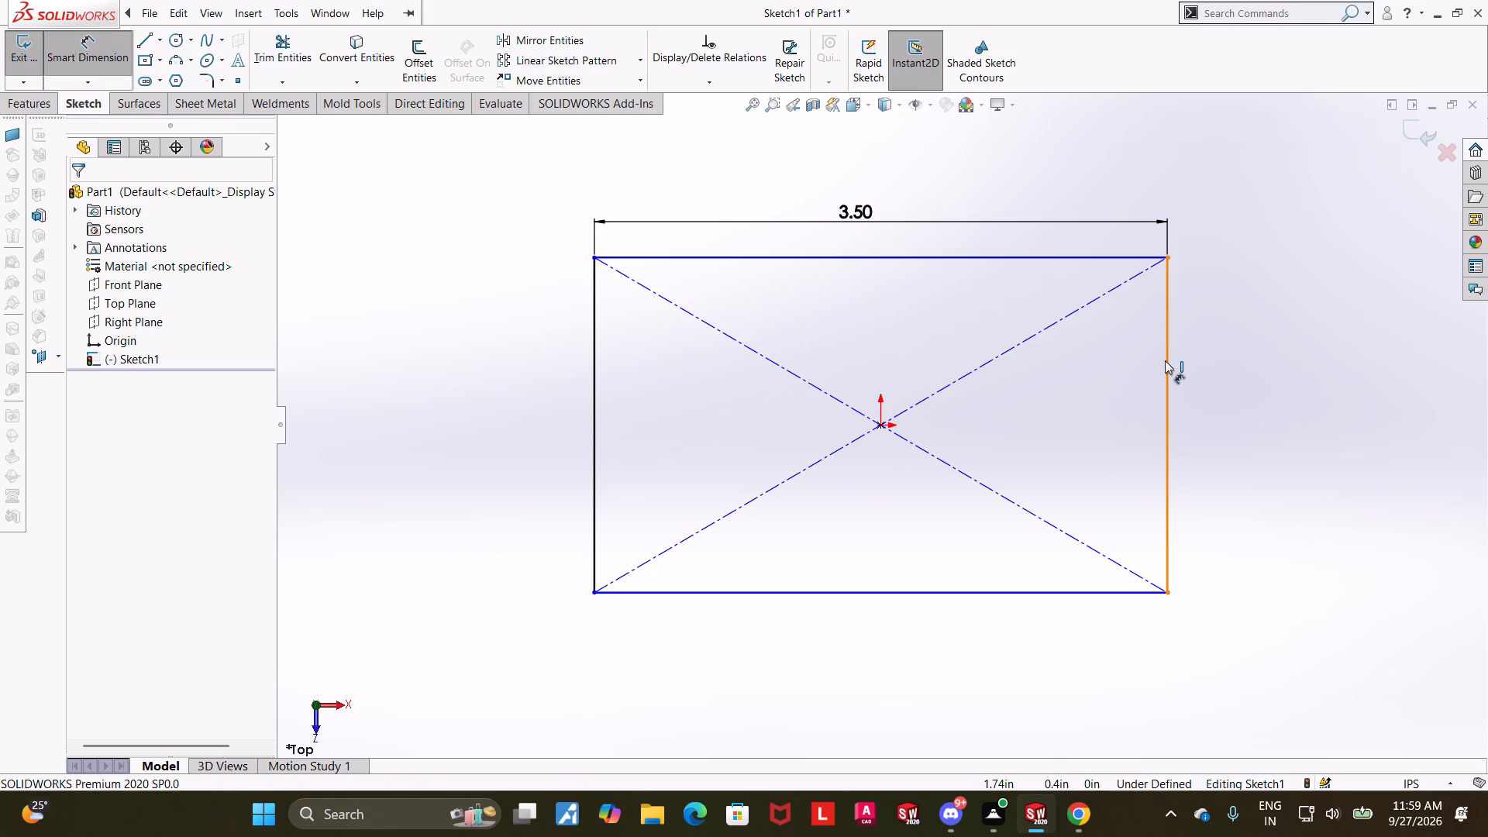
pyautogui.doubleClick(1165, 360)
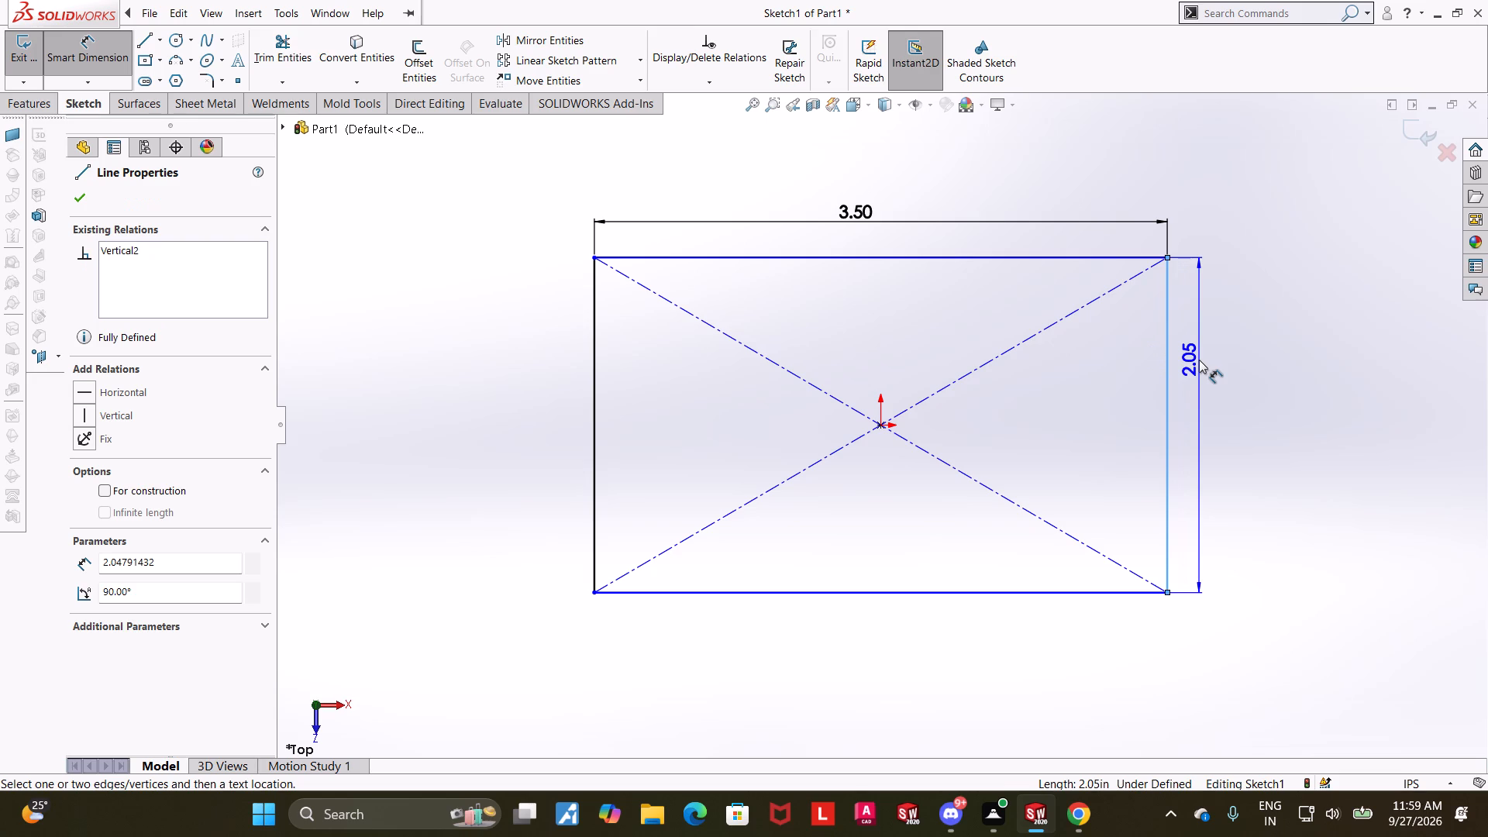
pyautogui.click(1199, 360)
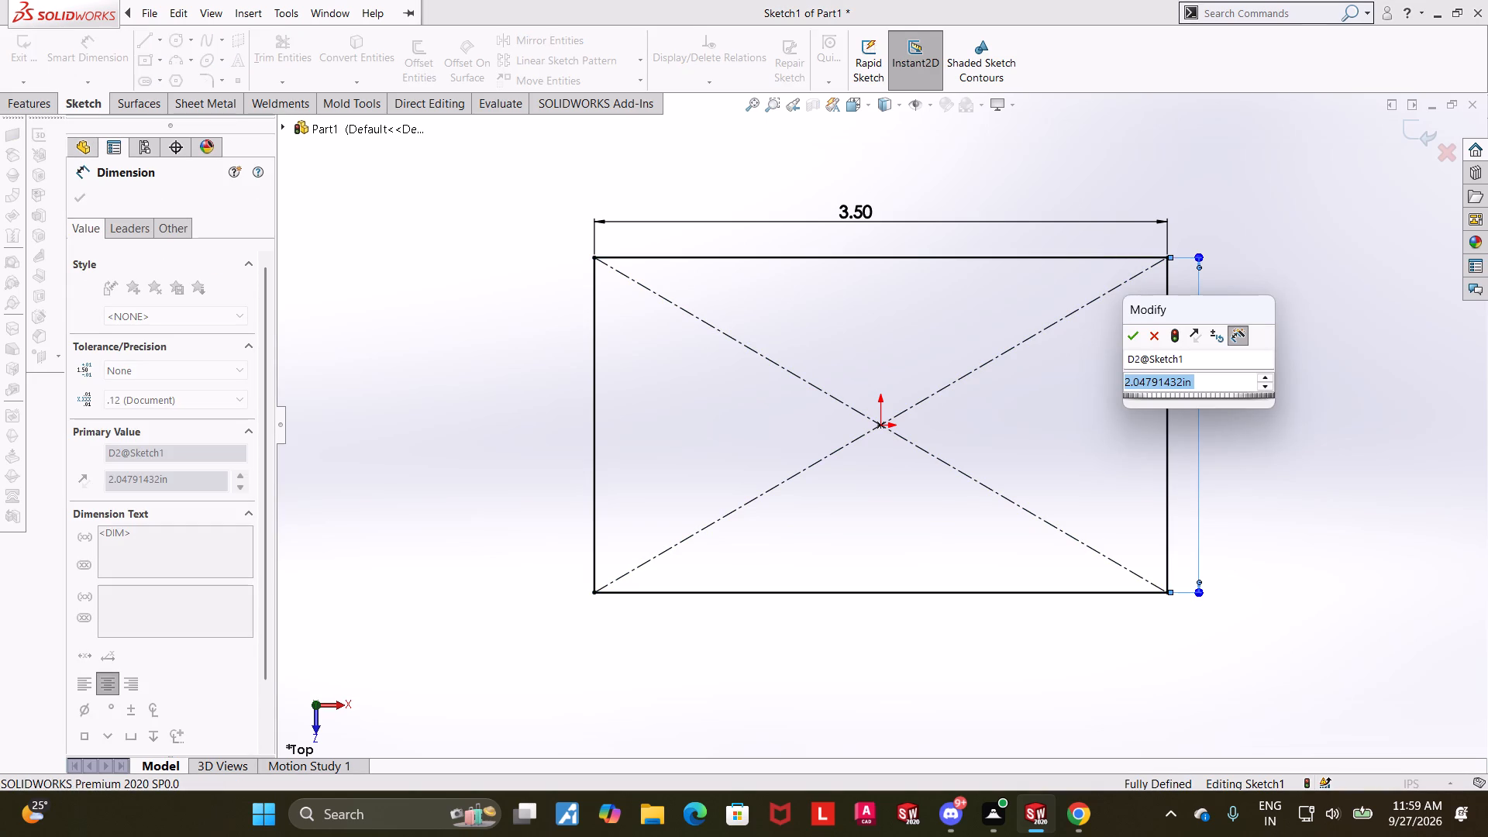
pyautogui.write('1.13')
pyautogui.press('BackSpace')
pyautogui.press('BackSpace')
pyautogui.press('BackSpace')
pyautogui.press('BackSpace')
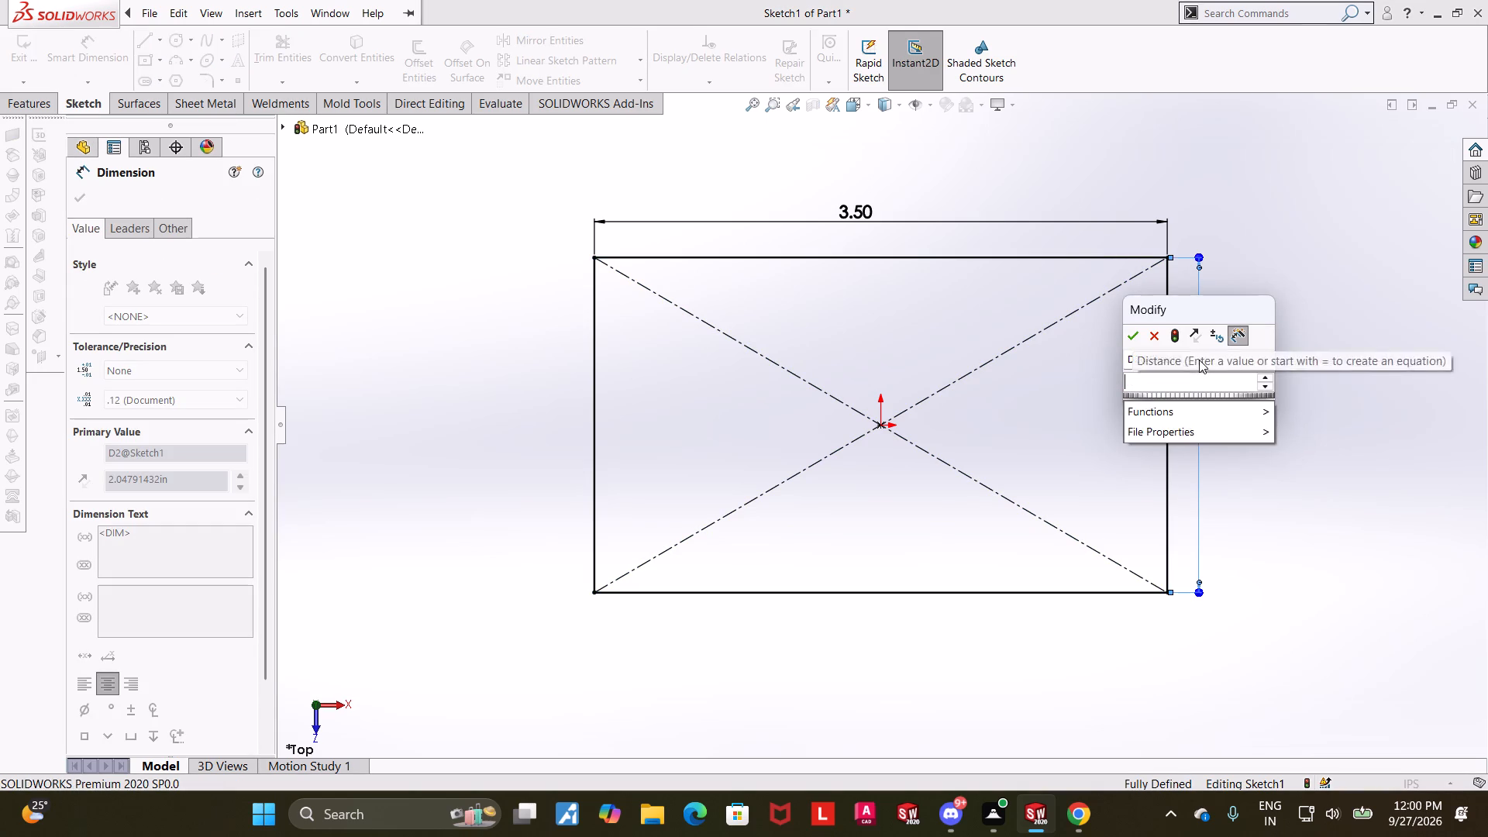
pyautogui.press('1')
pyautogui.press('BackSpace')
pyautogui.write('2.2')
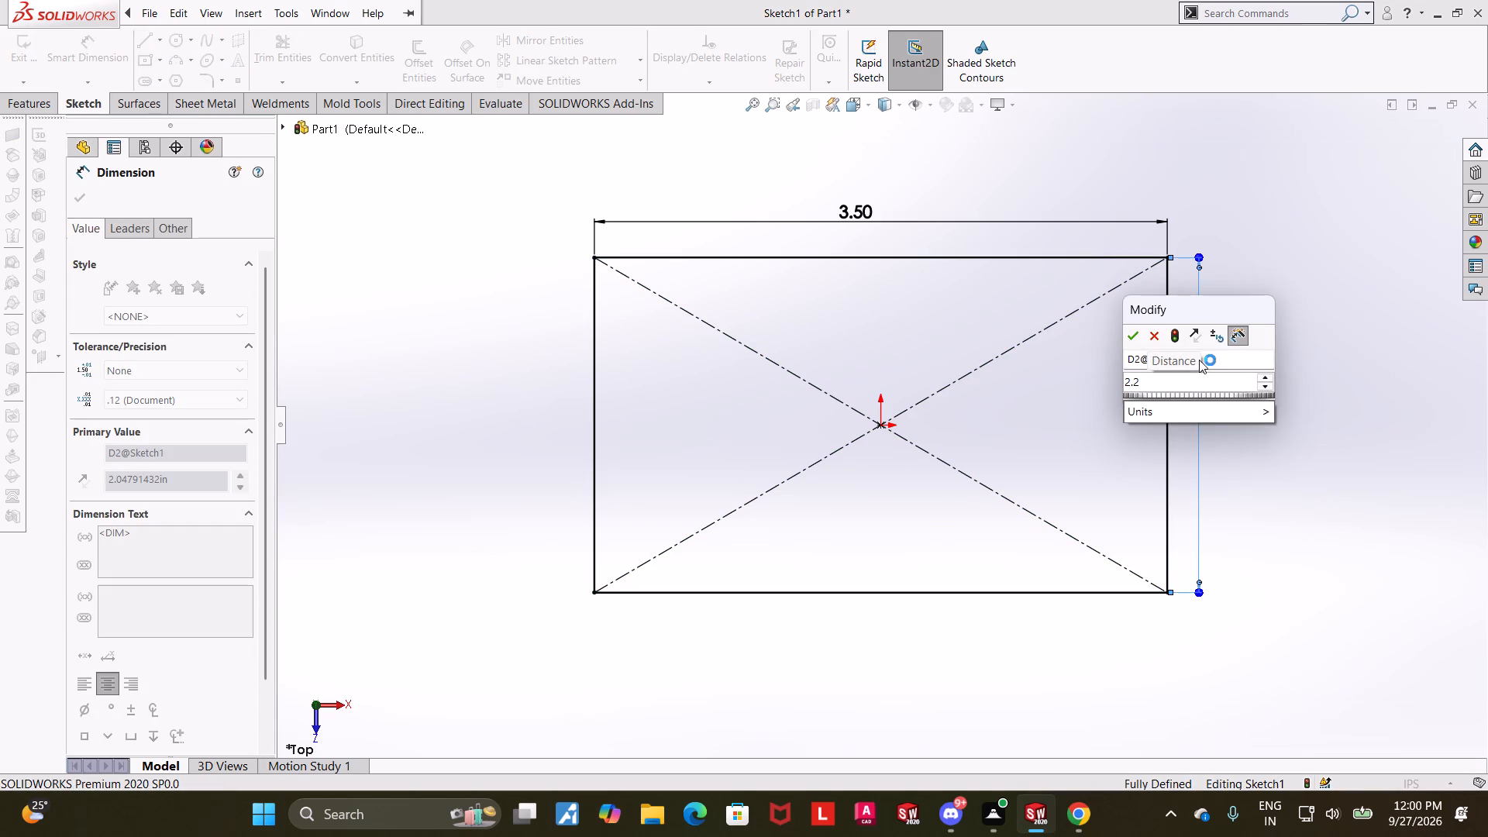
pyautogui.press('6')
pyautogui.press('Return')
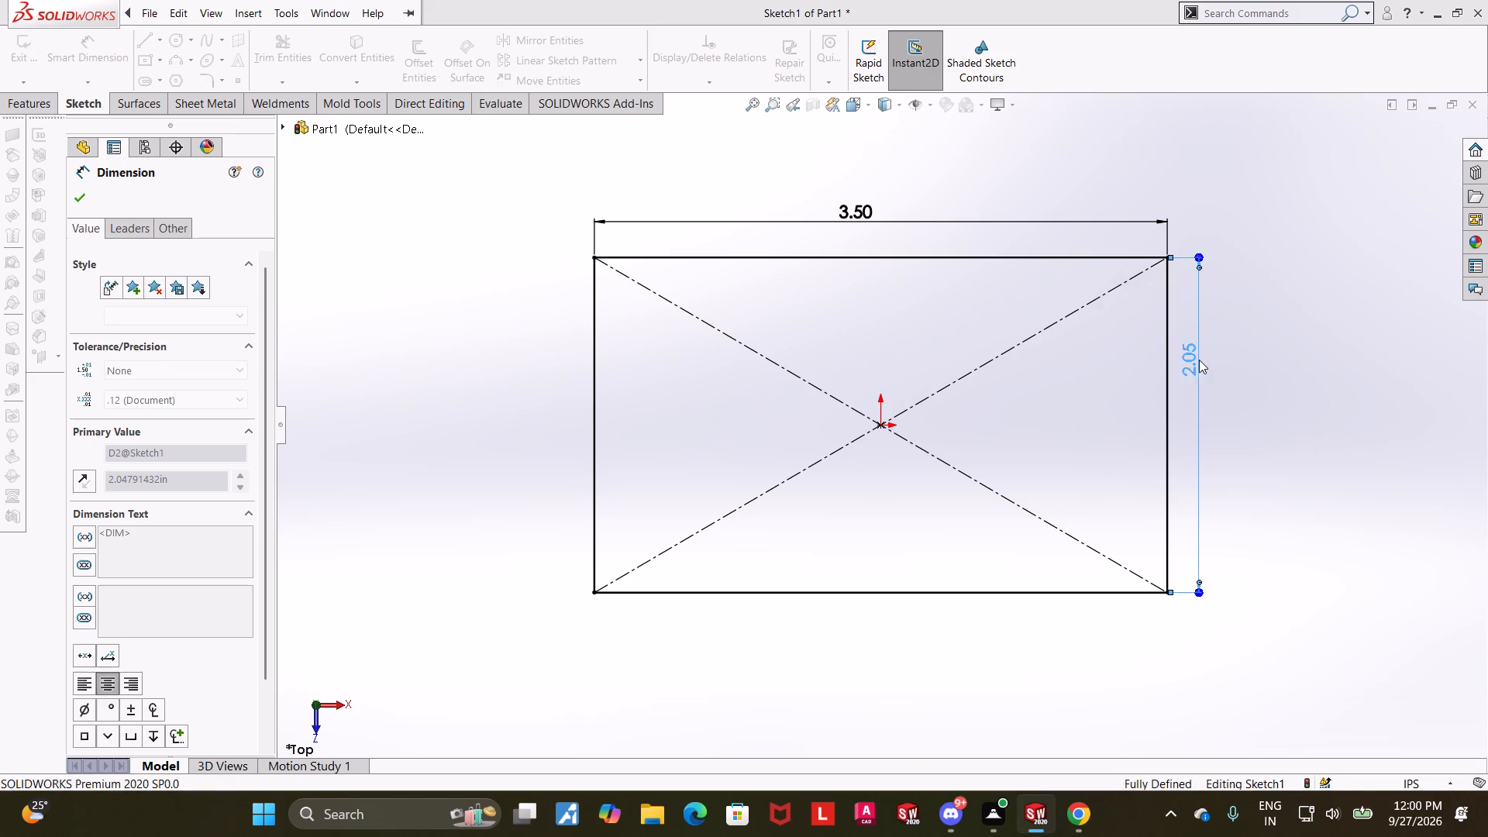
pyautogui.press('Escape')
pyautogui.scroll(1, 1309, 302)
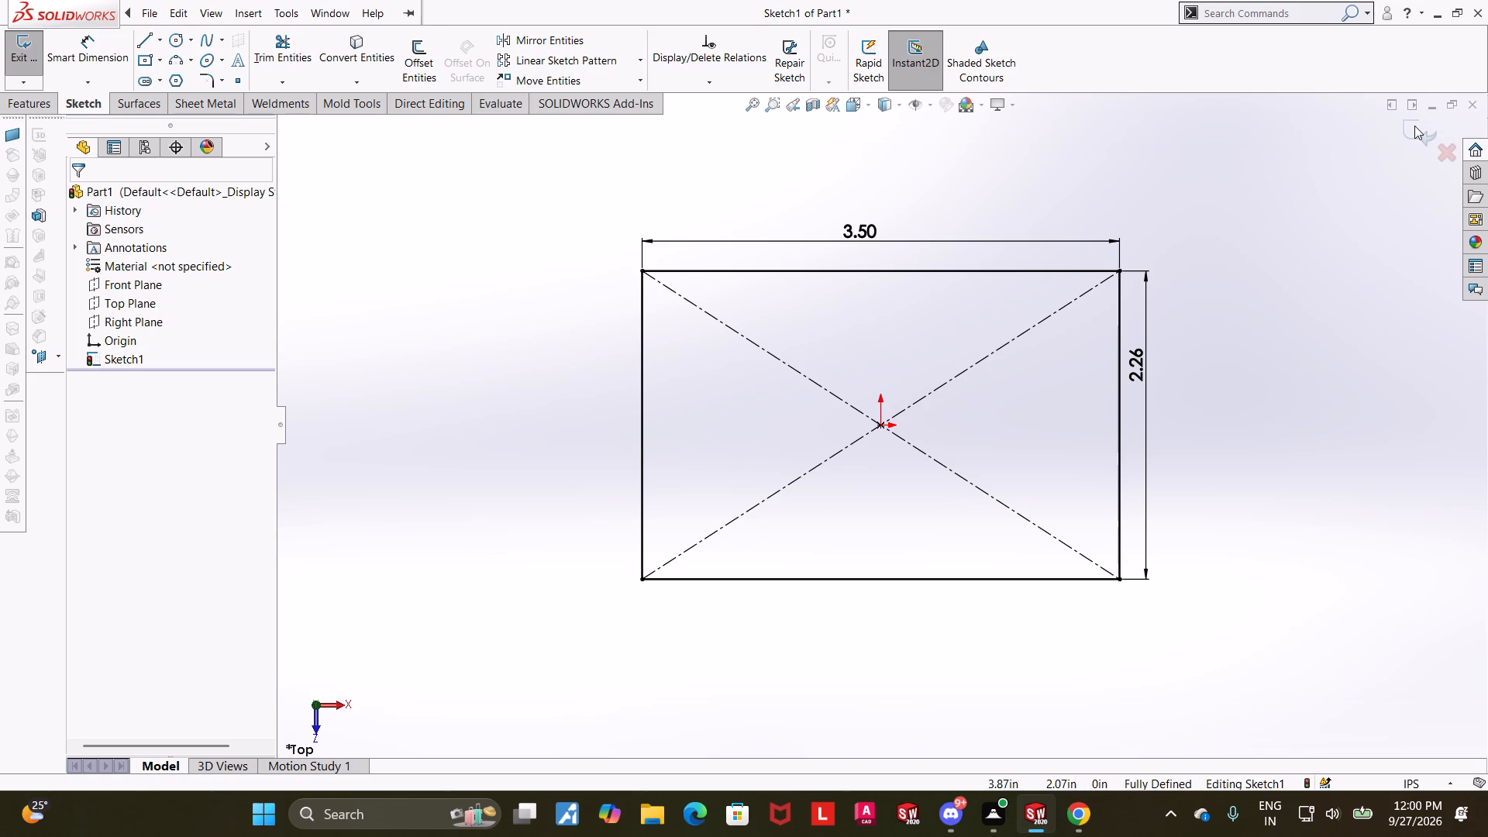
pyautogui.click(1414, 126)
# Create a sheet metal Base Flange from the rectangle sketch with a thickness of 0.05 in.
pyautogui.moveTo(1149, 508); pyautogui.dragTo(1152, 377, button='middle')
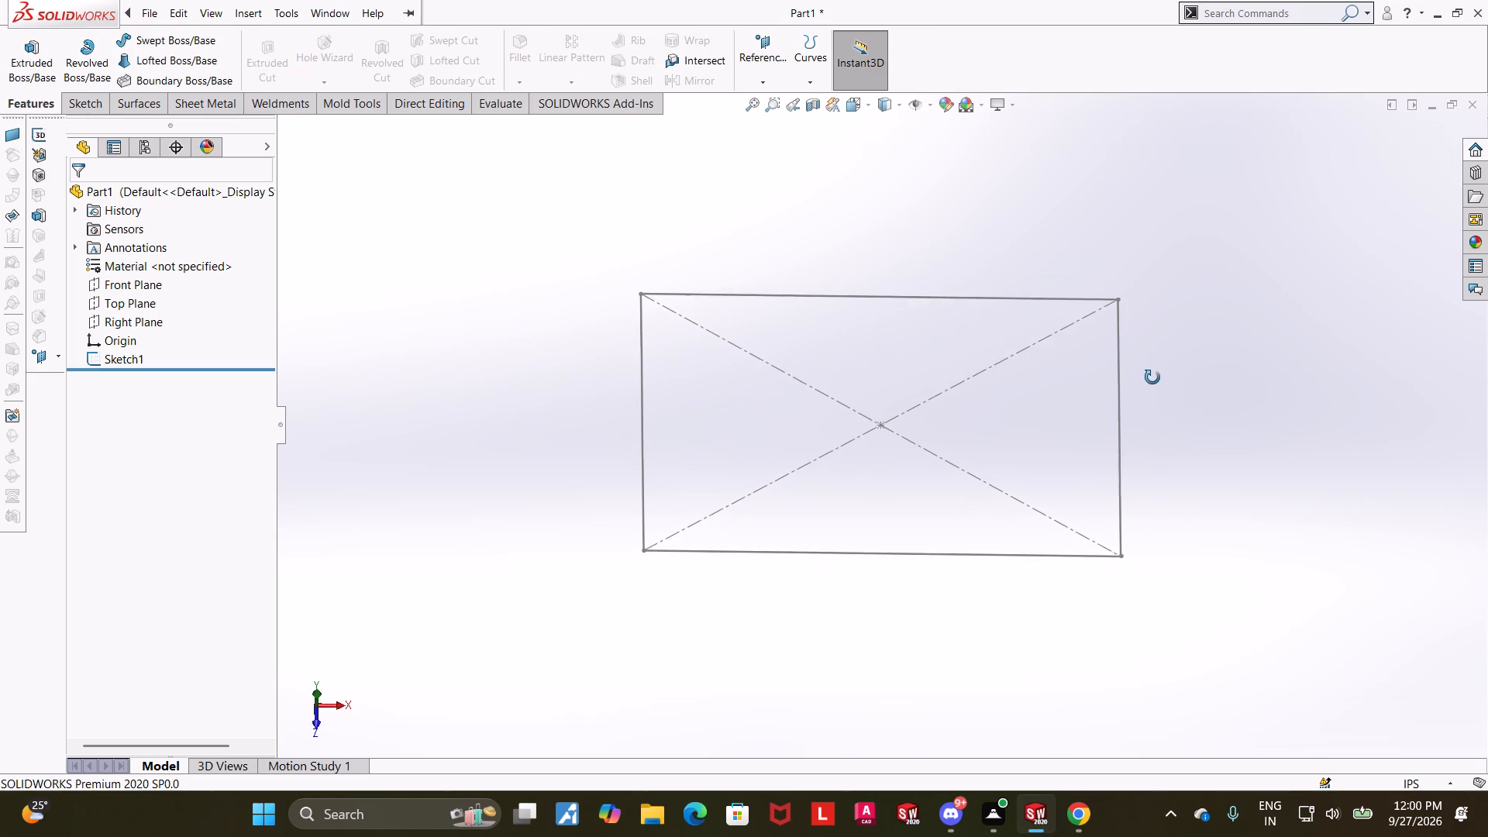
pyautogui.moveTo(1152, 377); pyautogui.dragTo(1130, 257, button='middle')
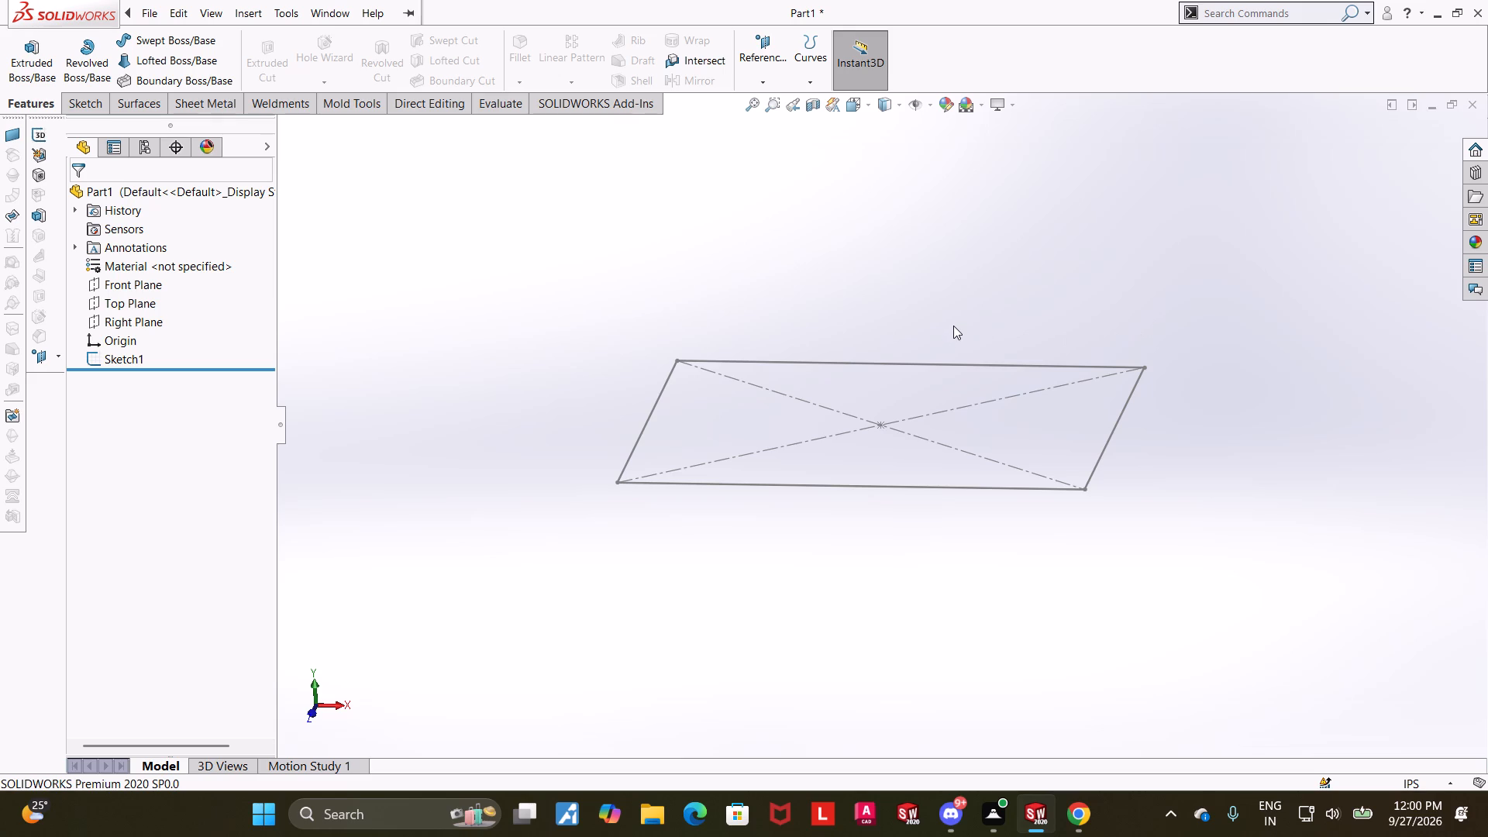
pyautogui.click(39, 47)
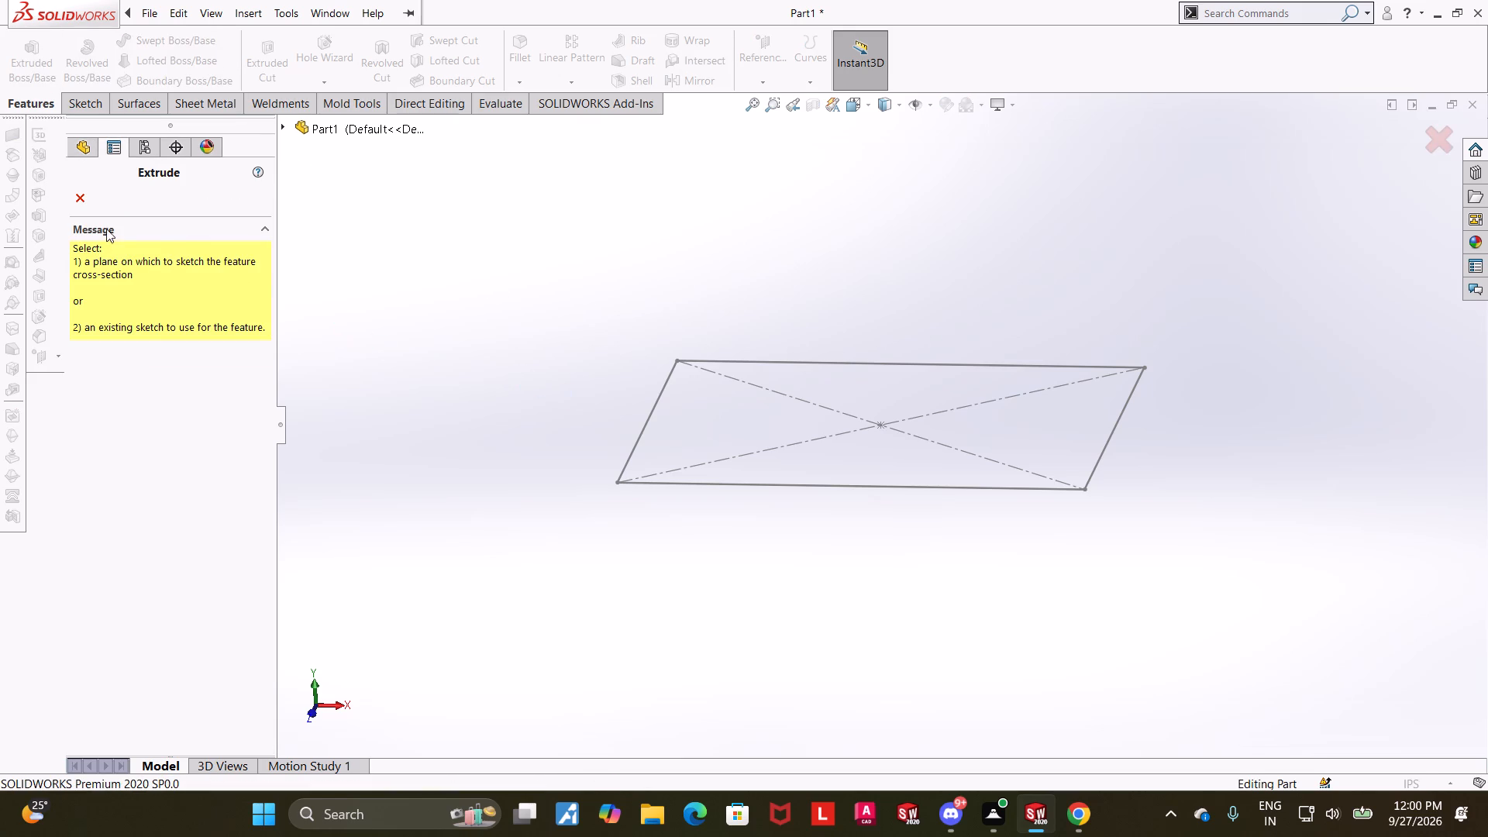
pyautogui.click(68, 199)
pyautogui.click(205, 101)
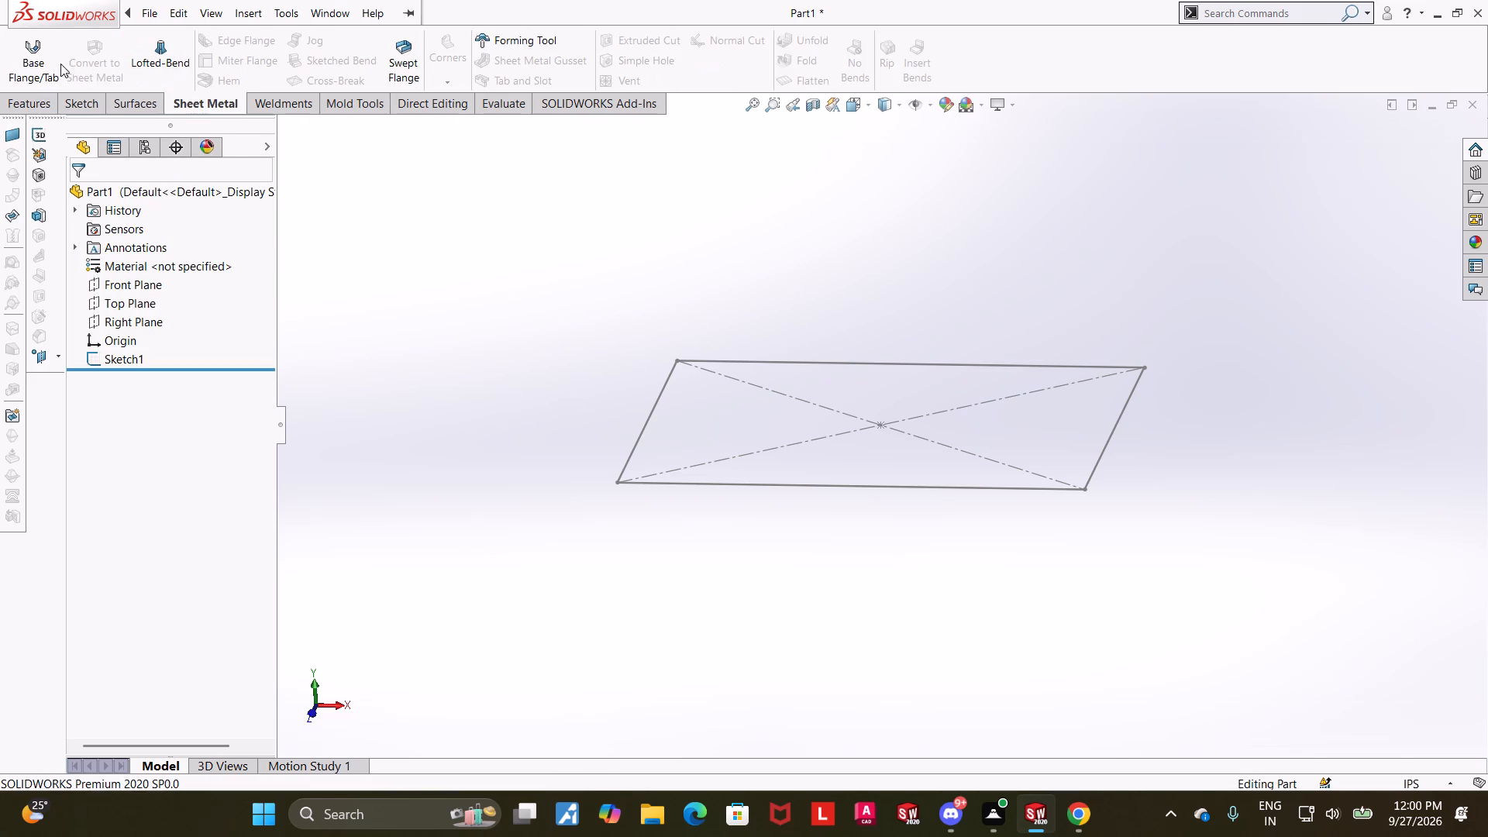
pyautogui.click(43, 57)
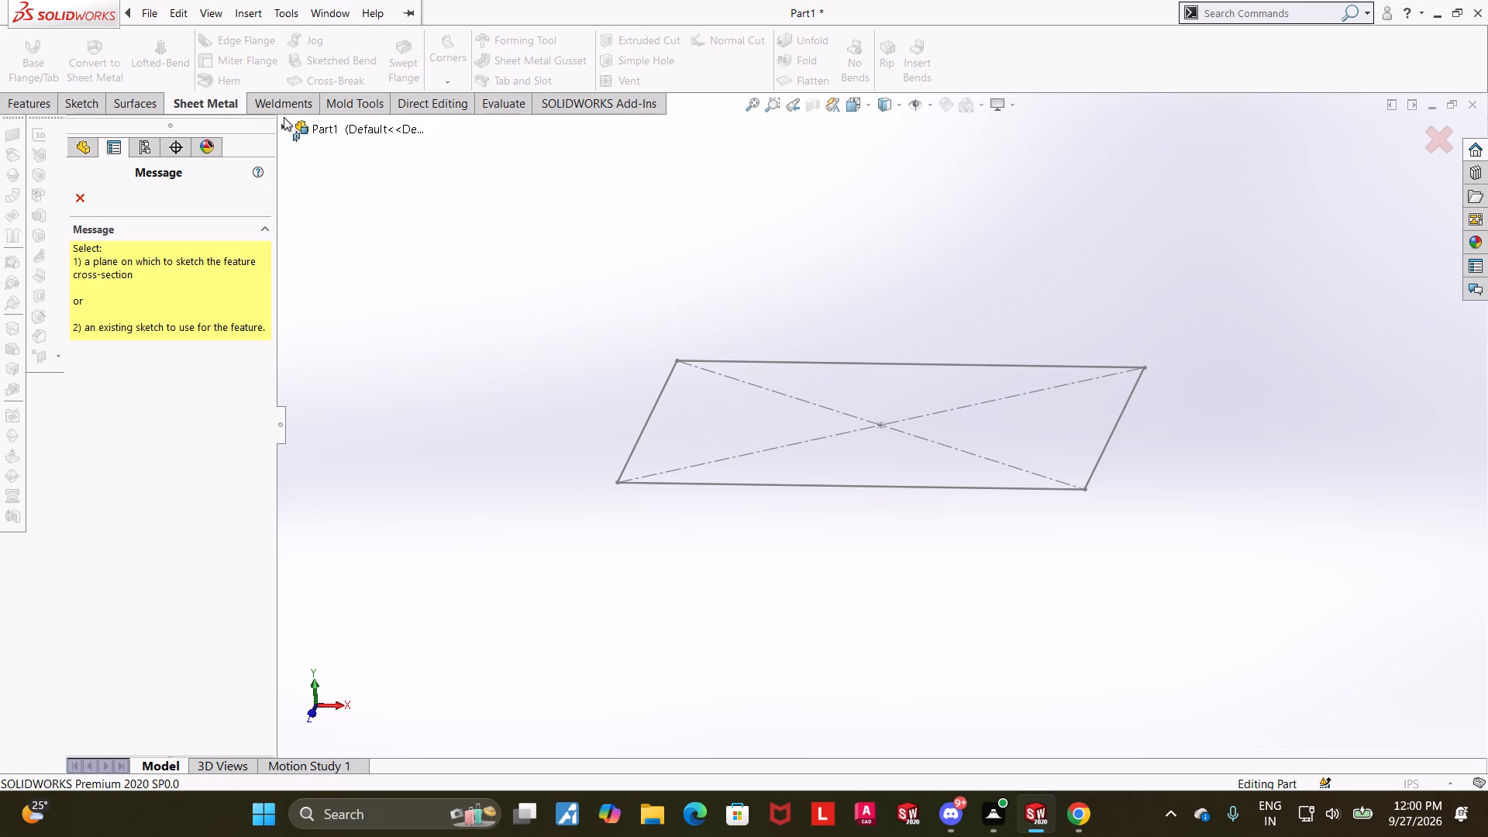
pyautogui.click(283, 116)
pyautogui.doubleClick(276, 129)
pyautogui.click(332, 292)
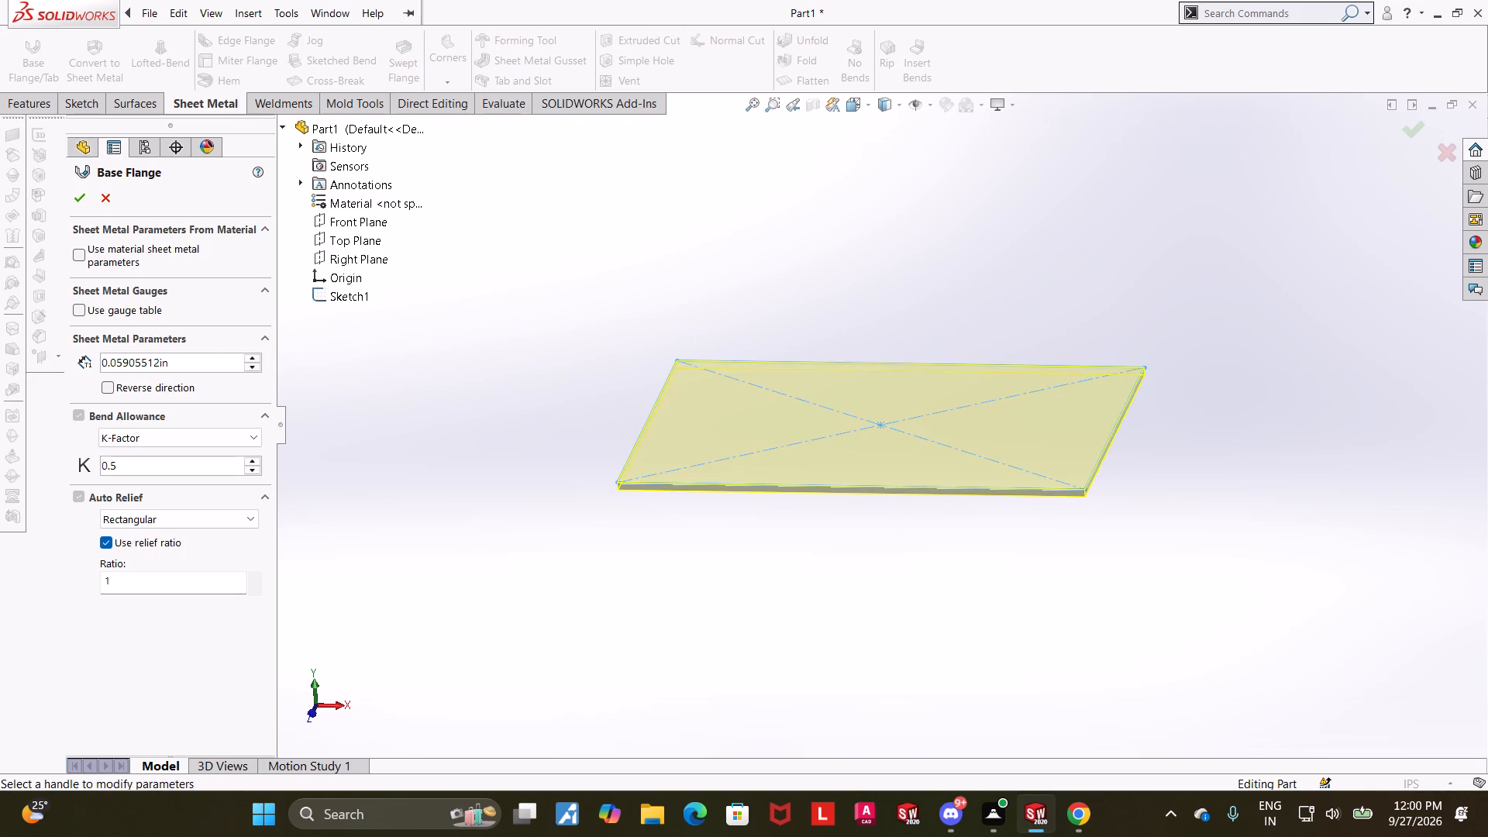
pyautogui.click(215, 360)
pyautogui.moveTo(215, 360); pyautogui.dragTo(0, 367)
pyautogui.moveTo(230, 363); pyautogui.dragTo(57, 371)
pyautogui.write('0.05')
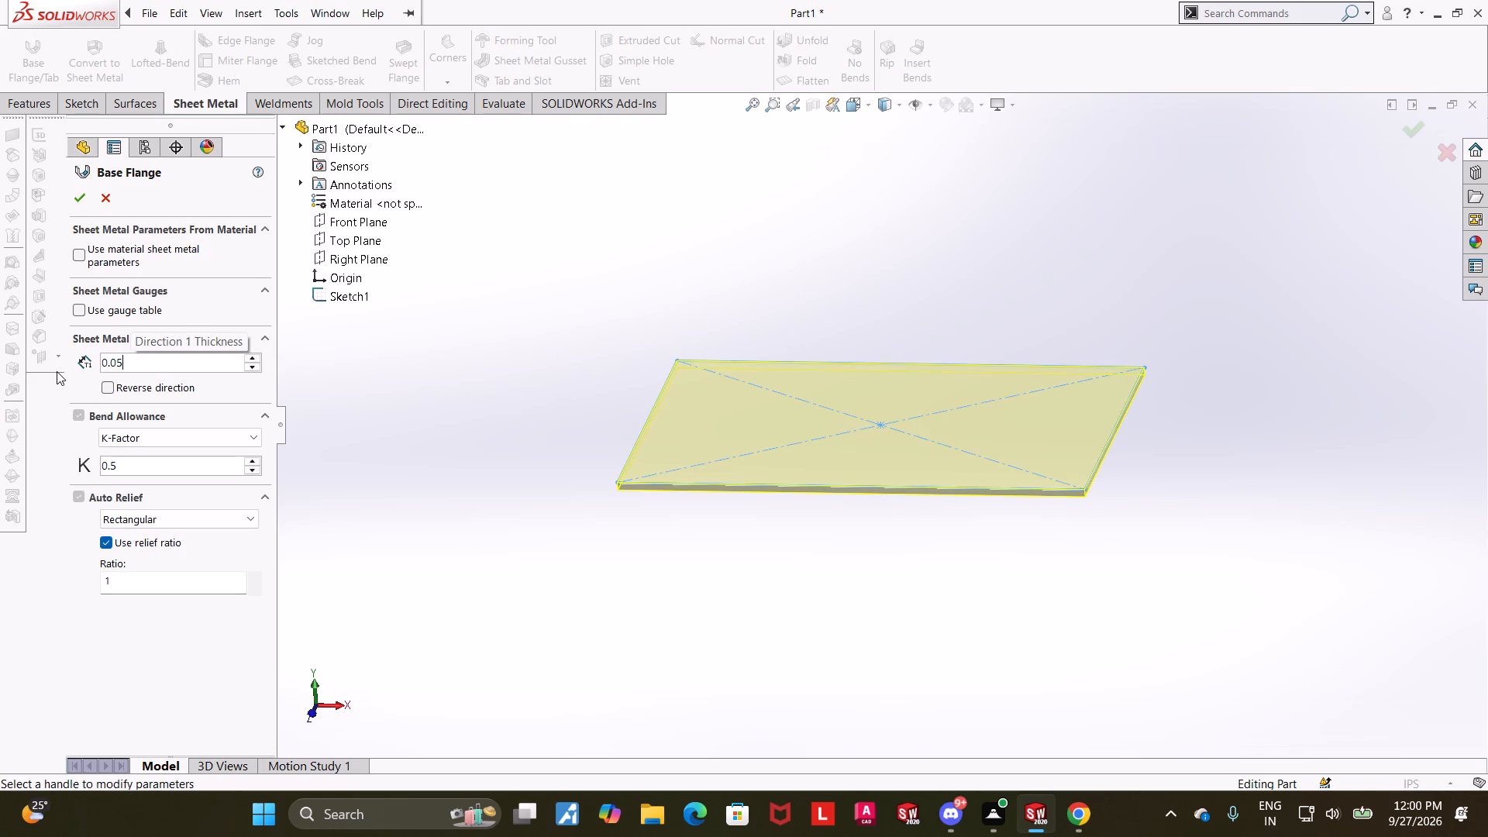
pyautogui.press('Return')
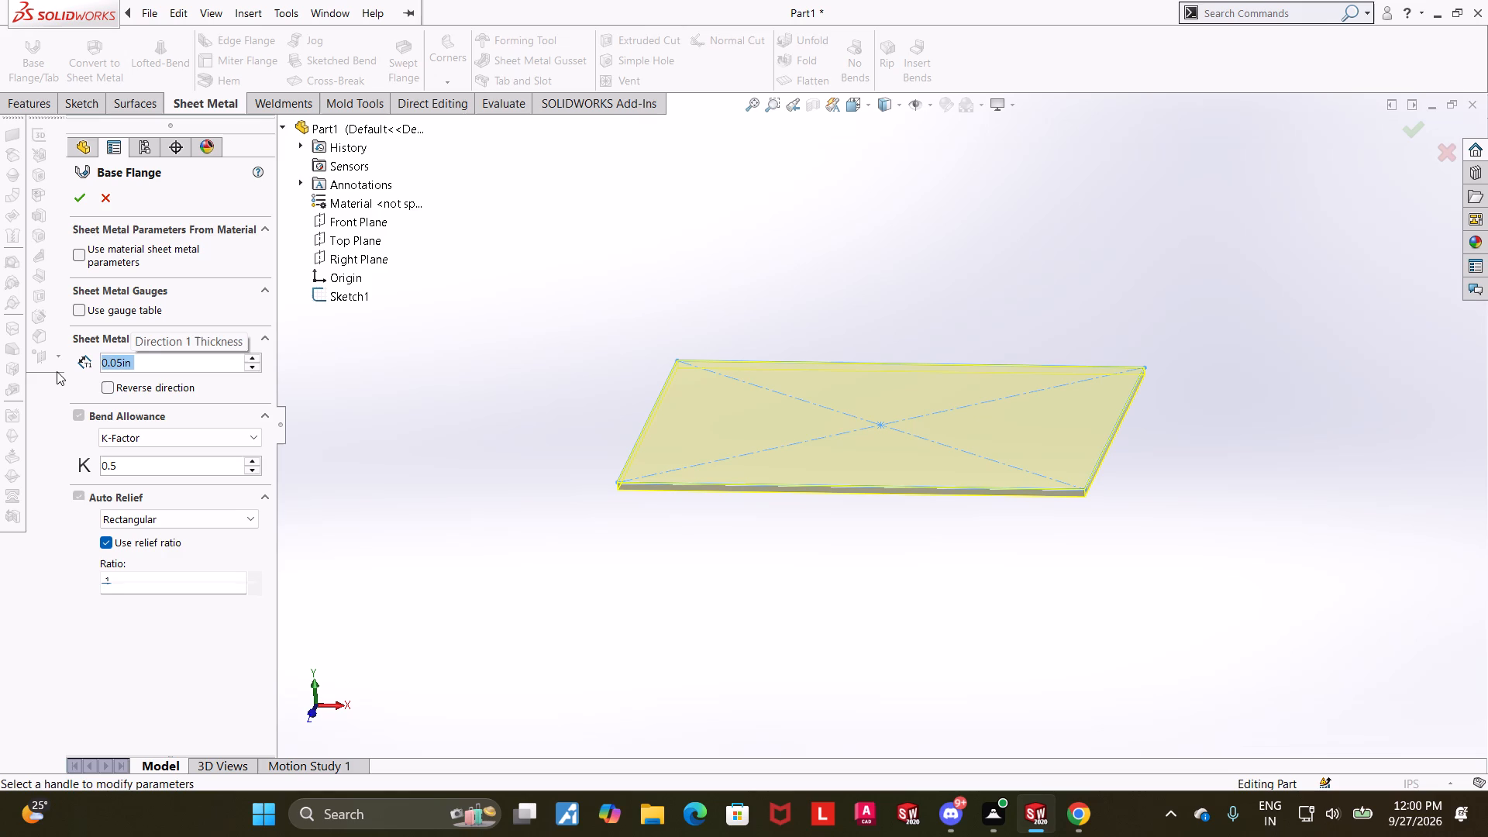
pyautogui.click(629, 353)
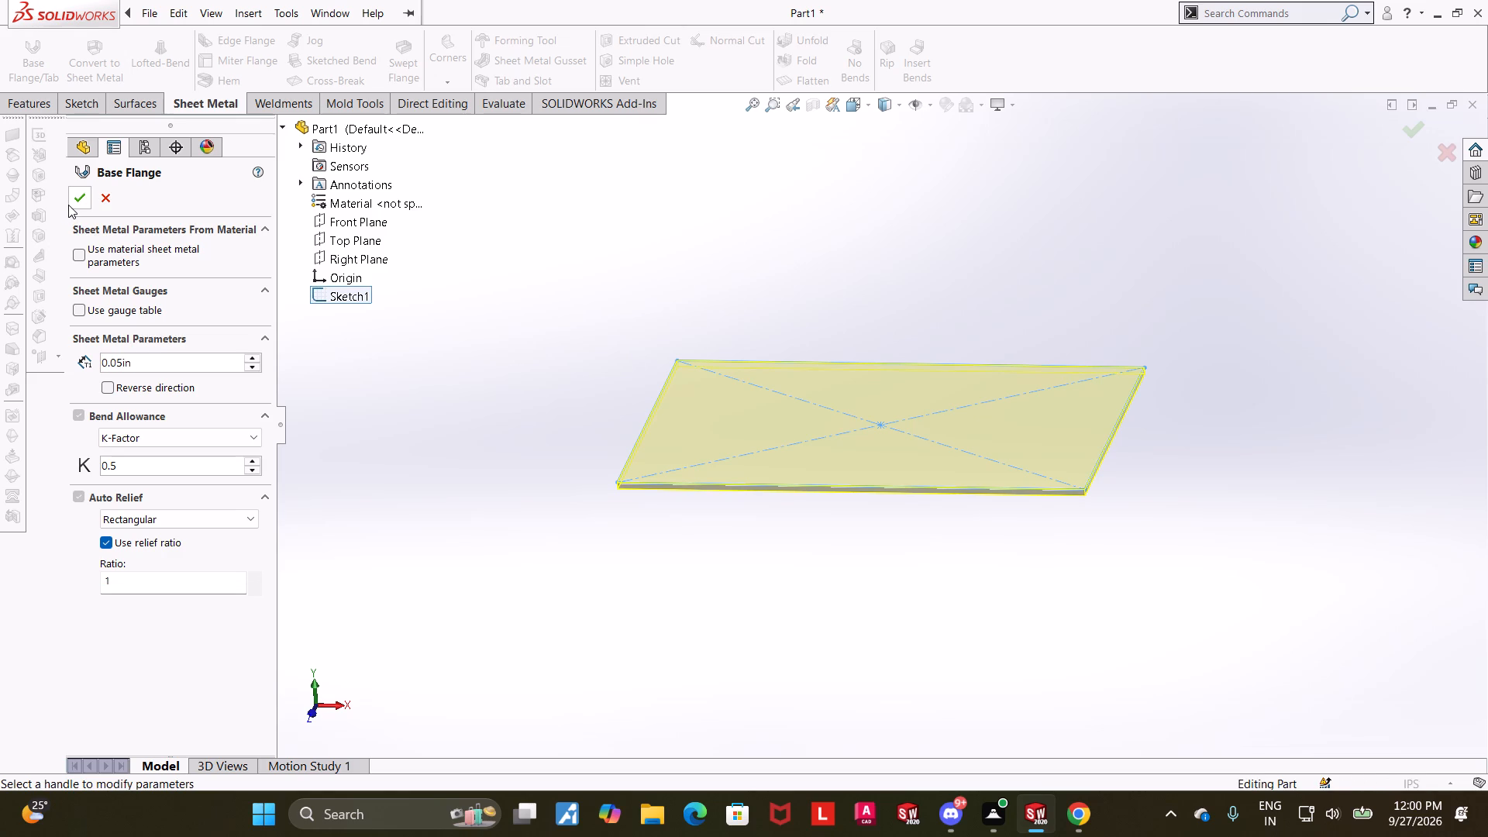
pyautogui.click(68, 204)
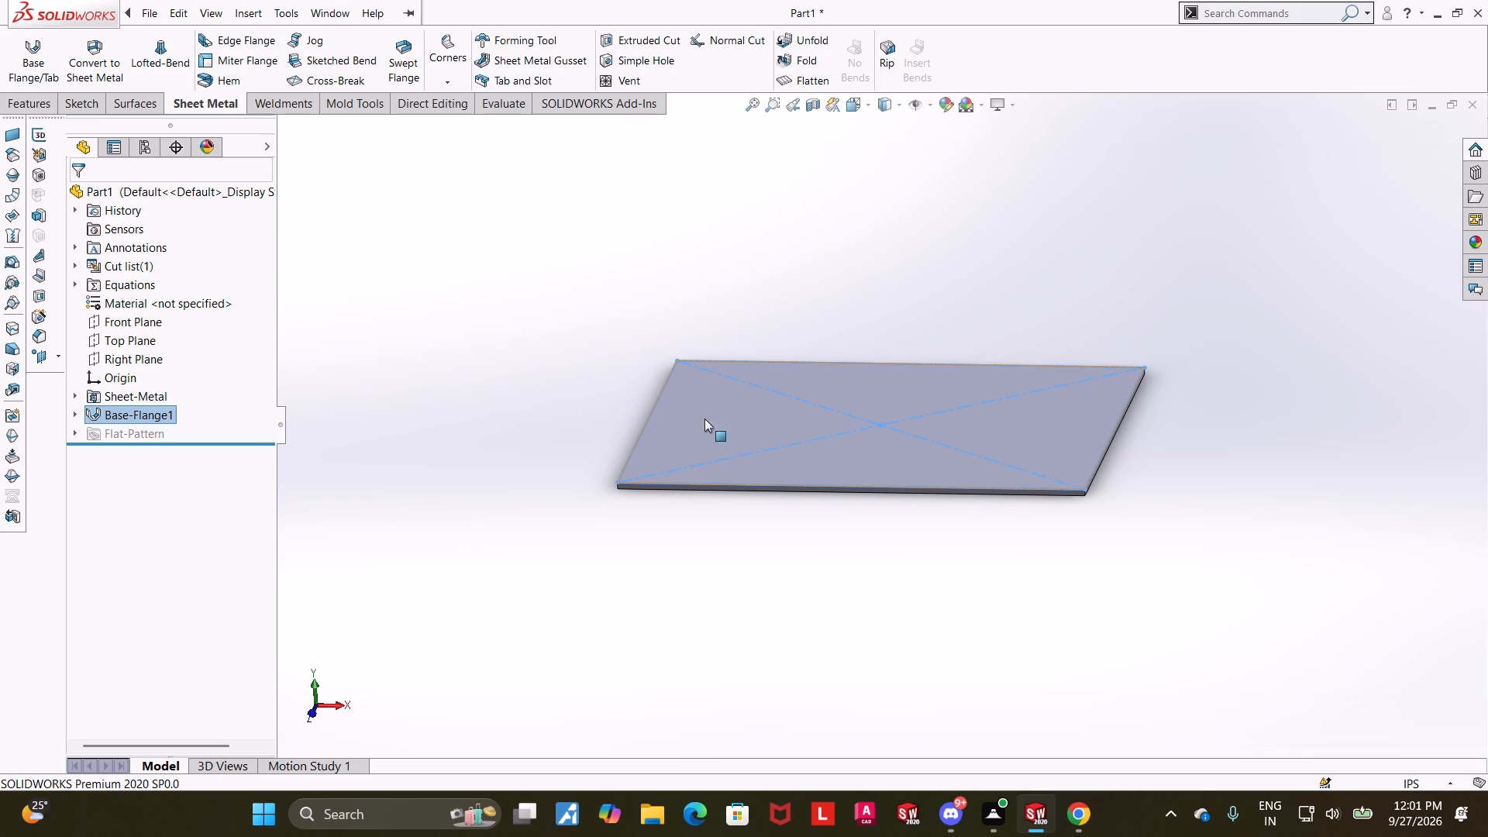
pyautogui.click(577, 514)
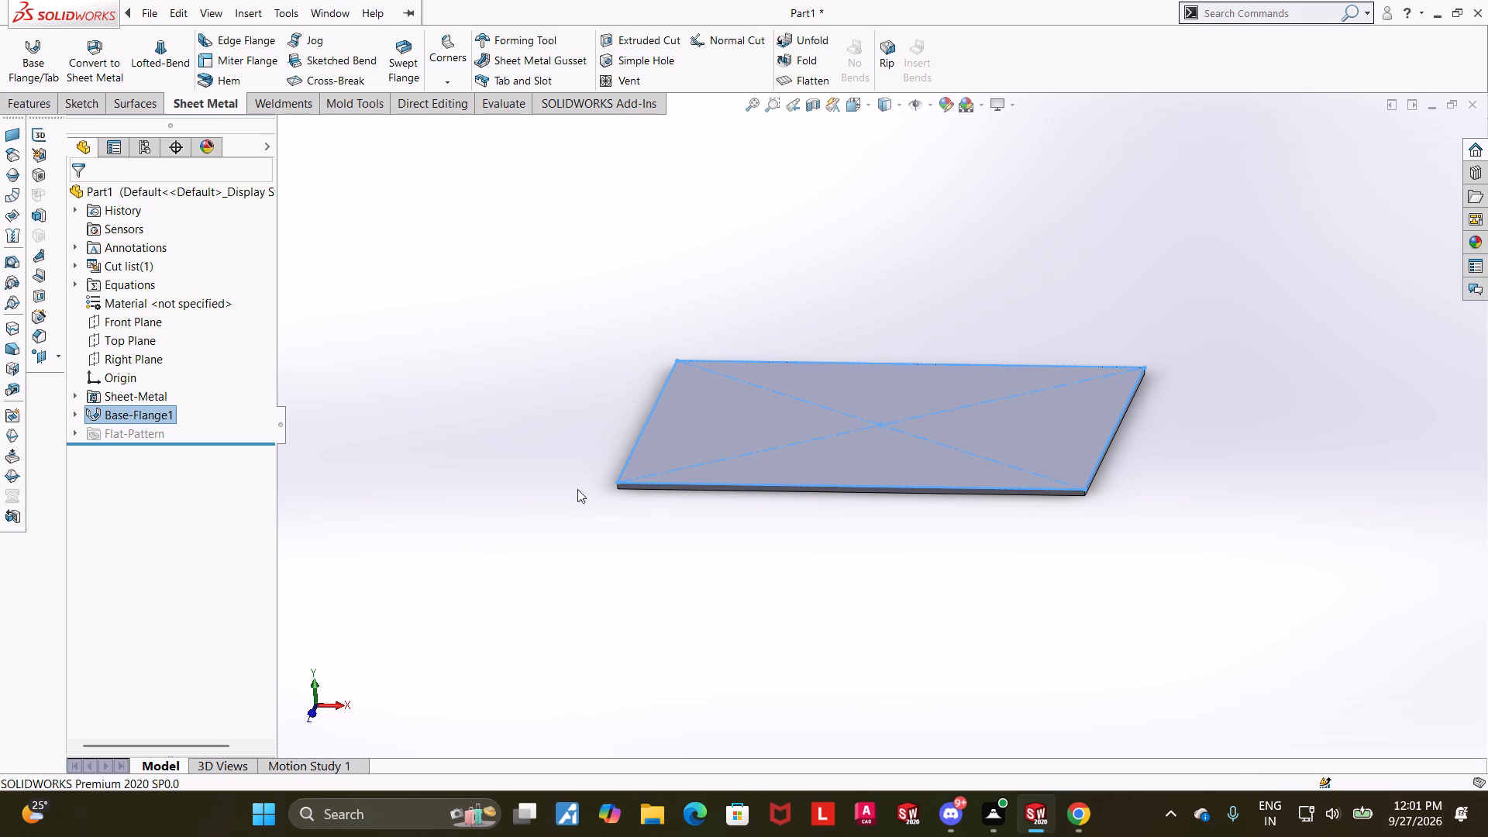
# Start a 90-degree Edge Flange on one 3.5 in long edge of the base flange, placing its length at about 1.57 in.
pyautogui.moveTo(807, 556); pyautogui.dragTo(868, 456, button='middle')
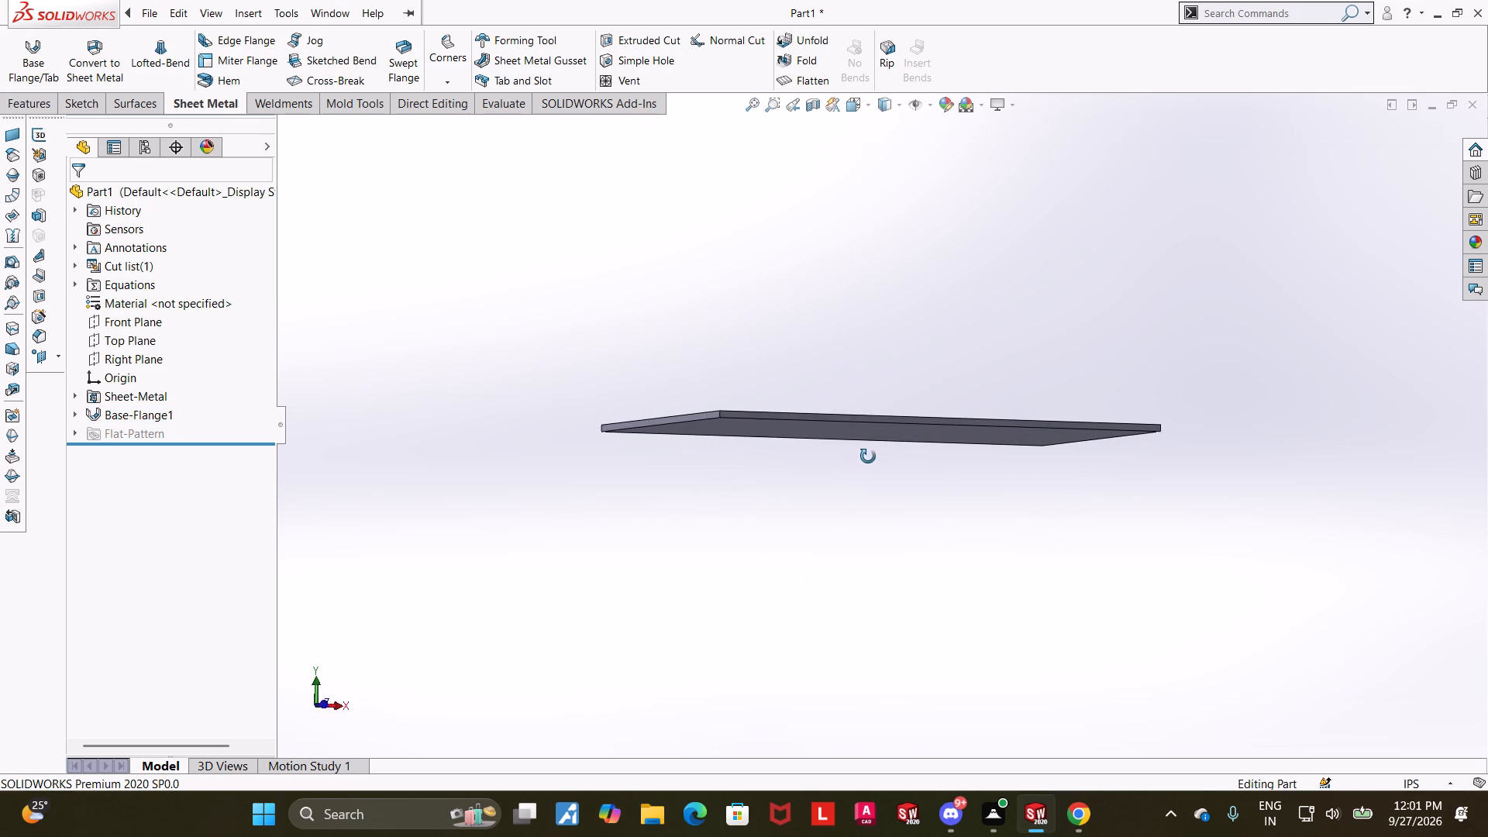
pyautogui.moveTo(868, 456); pyautogui.dragTo(643, 499, button='middle')
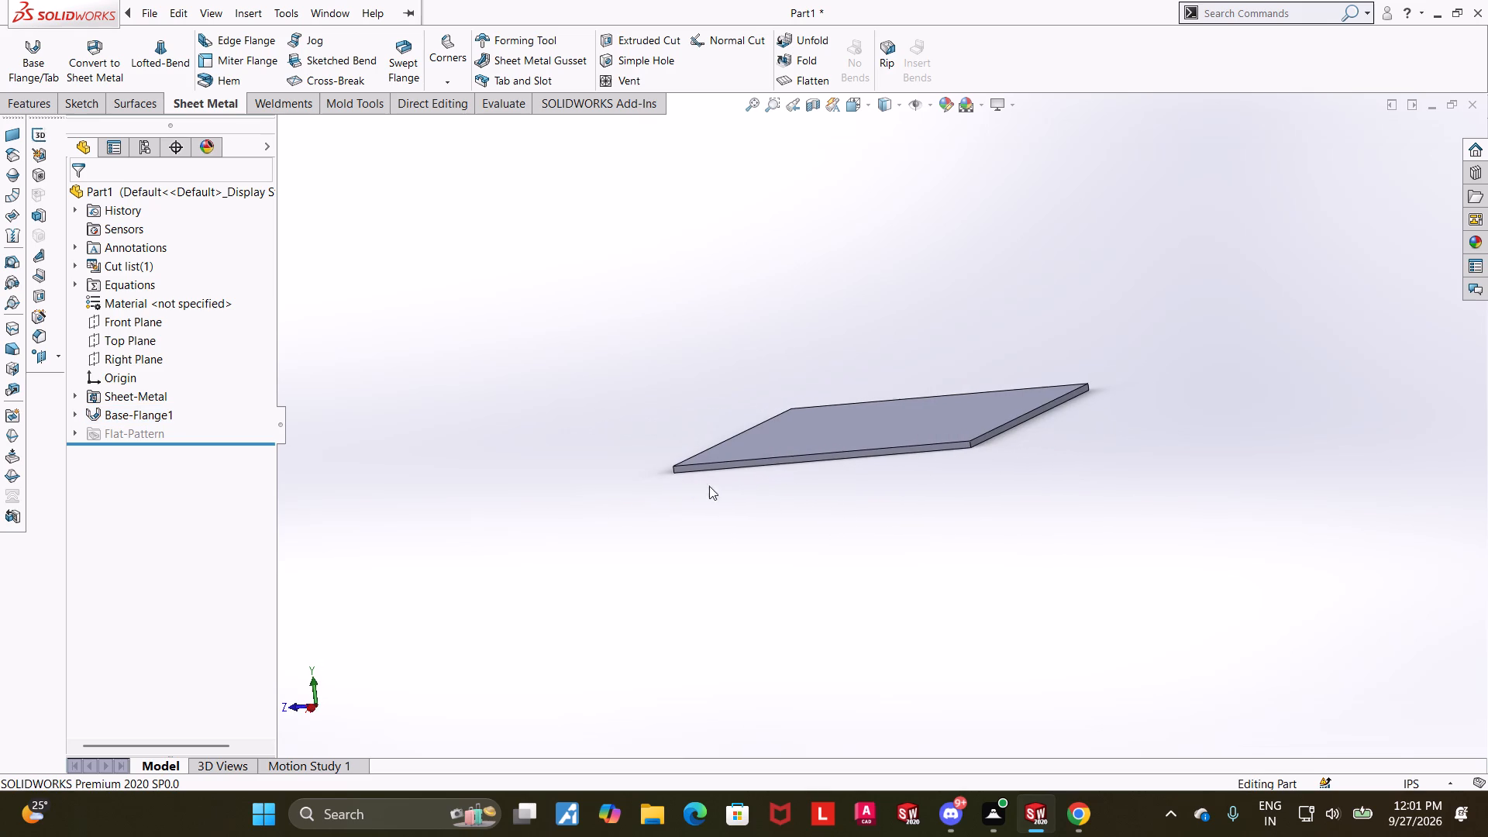
pyautogui.scroll(1, 1033, 429)
pyautogui.moveTo(1033, 429); pyautogui.dragTo(824, 698, button='middle')
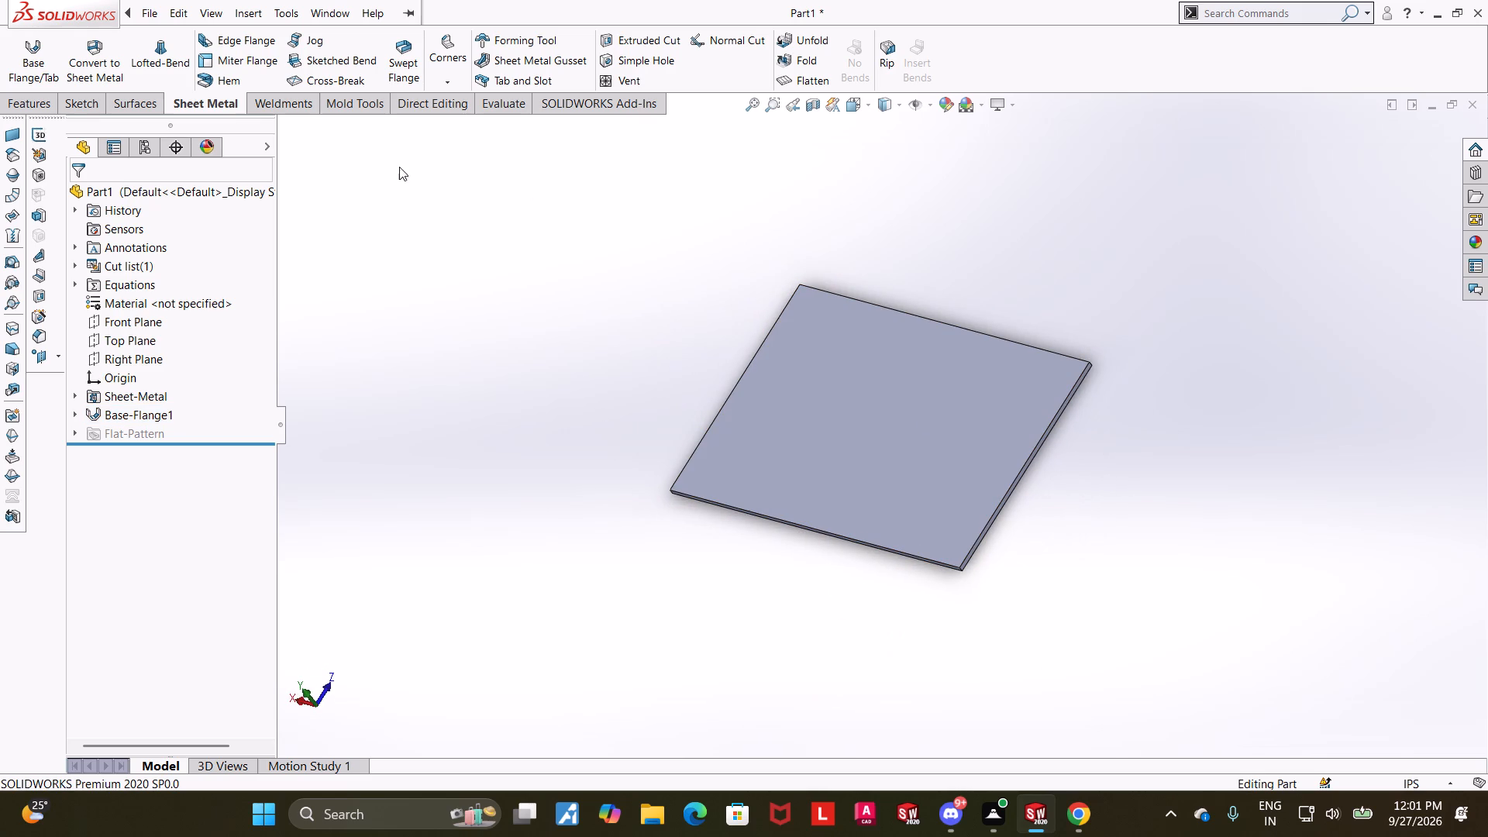
pyautogui.click(228, 43)
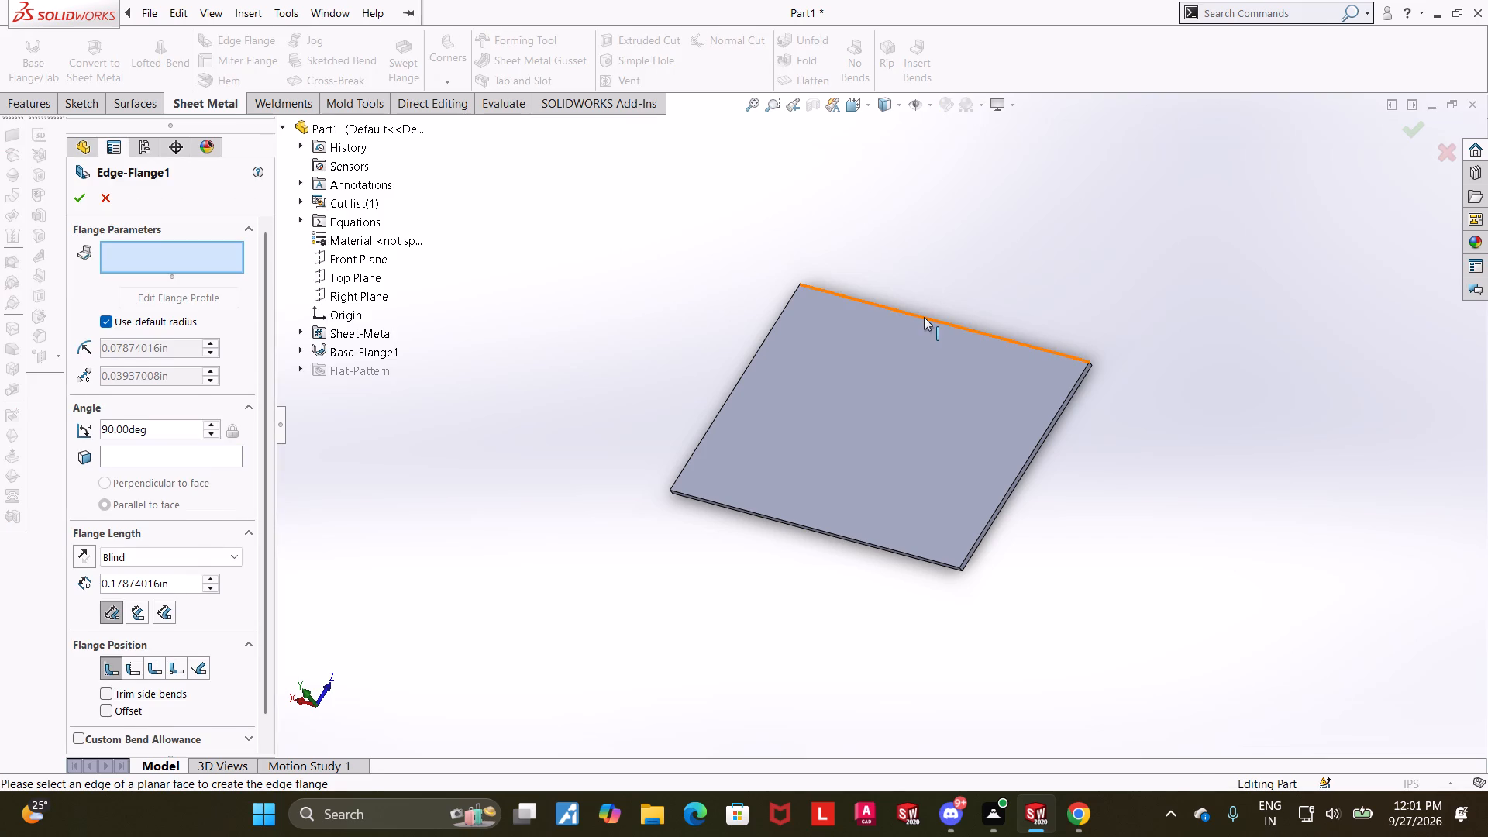
pyautogui.click(924, 317)
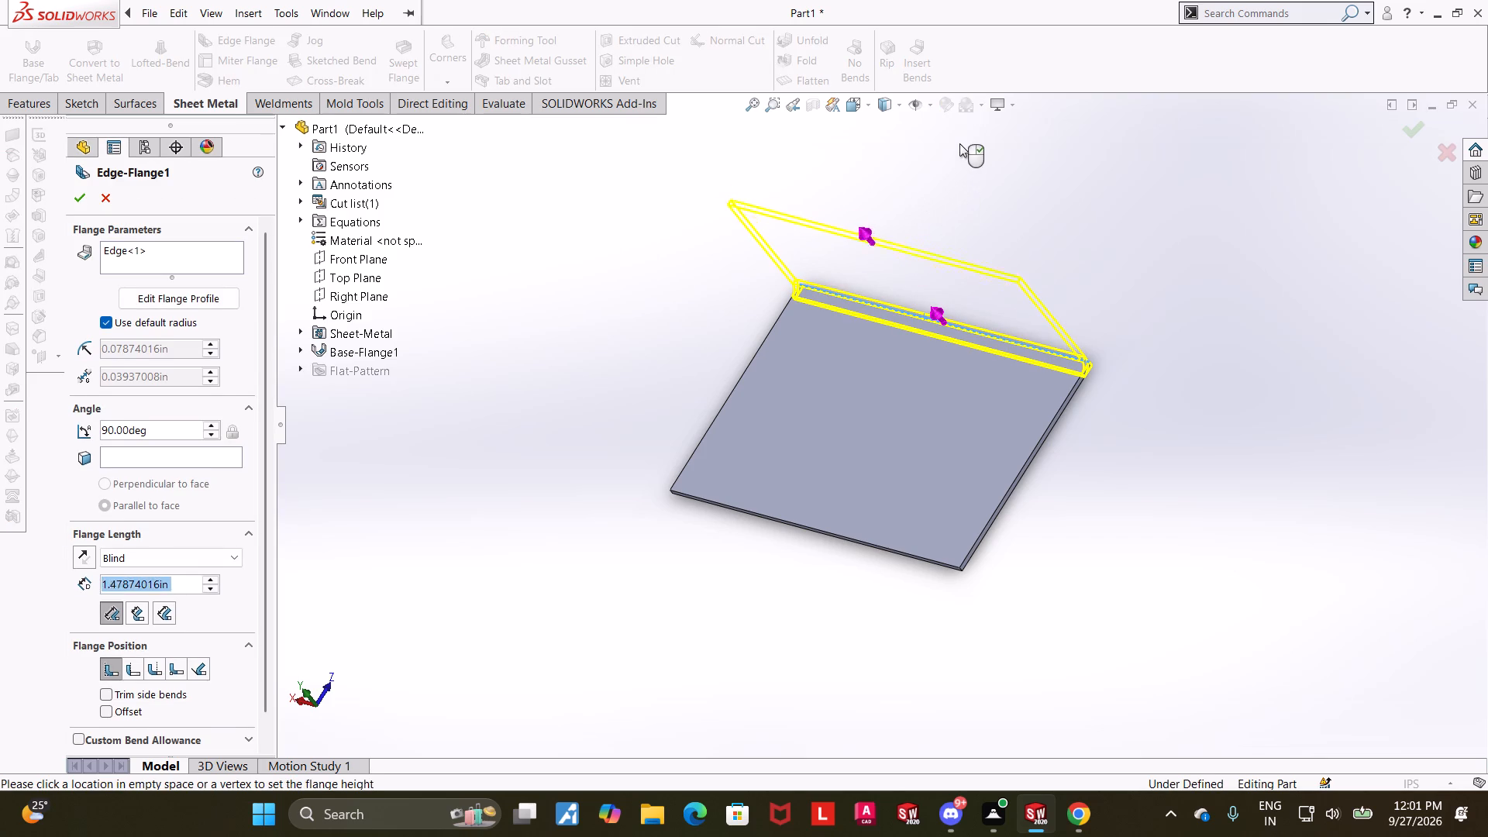
pyautogui.click(959, 144)
# Orient the model to the Front view and open the edge flange's profile sketch for editing.
pyautogui.moveTo(1072, 439); pyautogui.dragTo(1126, 314, button='middle')
pyautogui.scroll(4, 1126, 314)
pyautogui.scroll(-3, 989, 403)
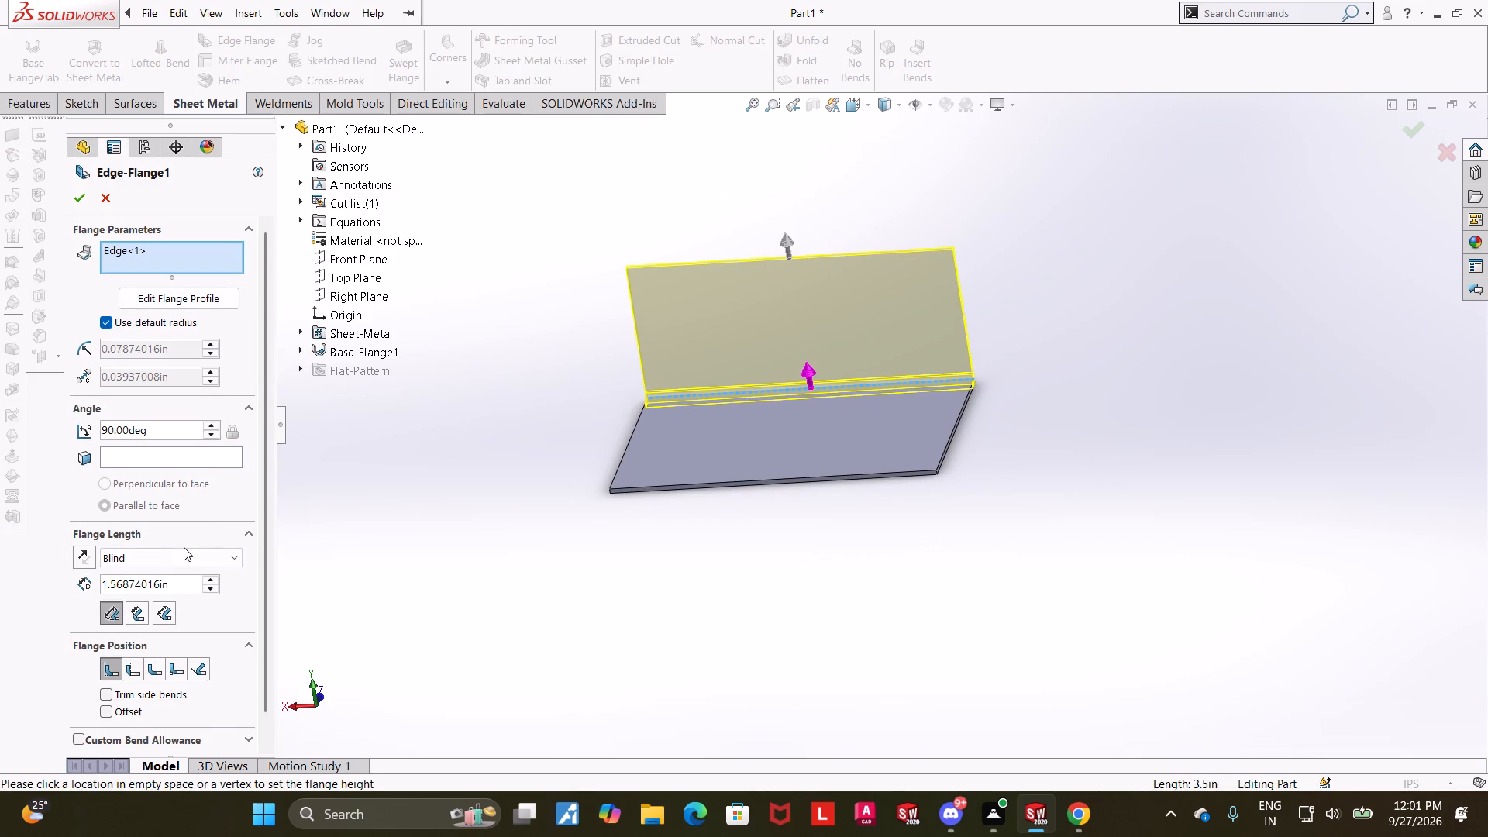
pyautogui.moveTo(186, 580); pyautogui.dragTo(36, 589)
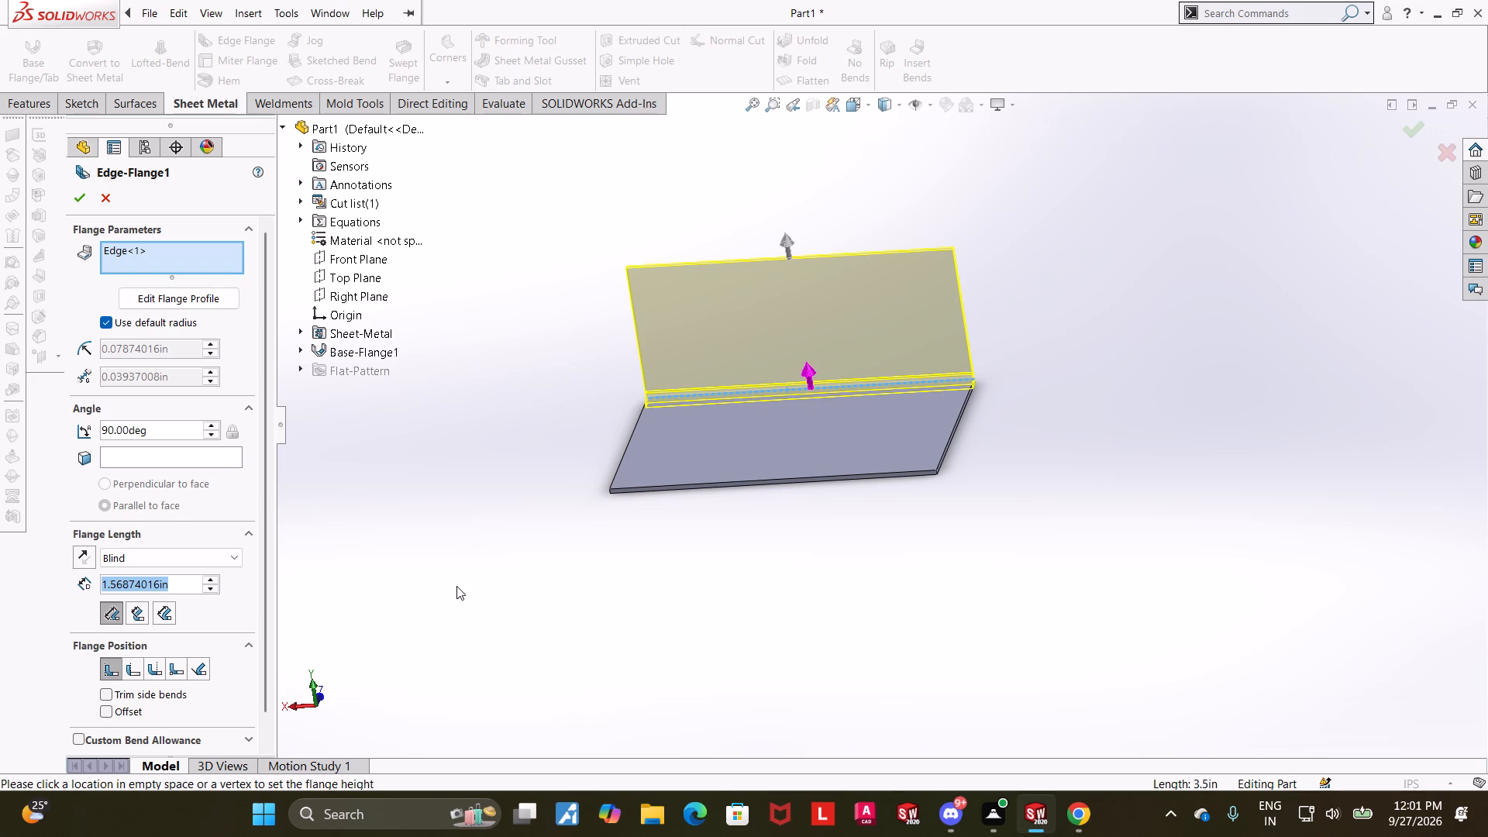
pyautogui.moveTo(1248, 398); pyautogui.dragTo(950, 437, button='middle')
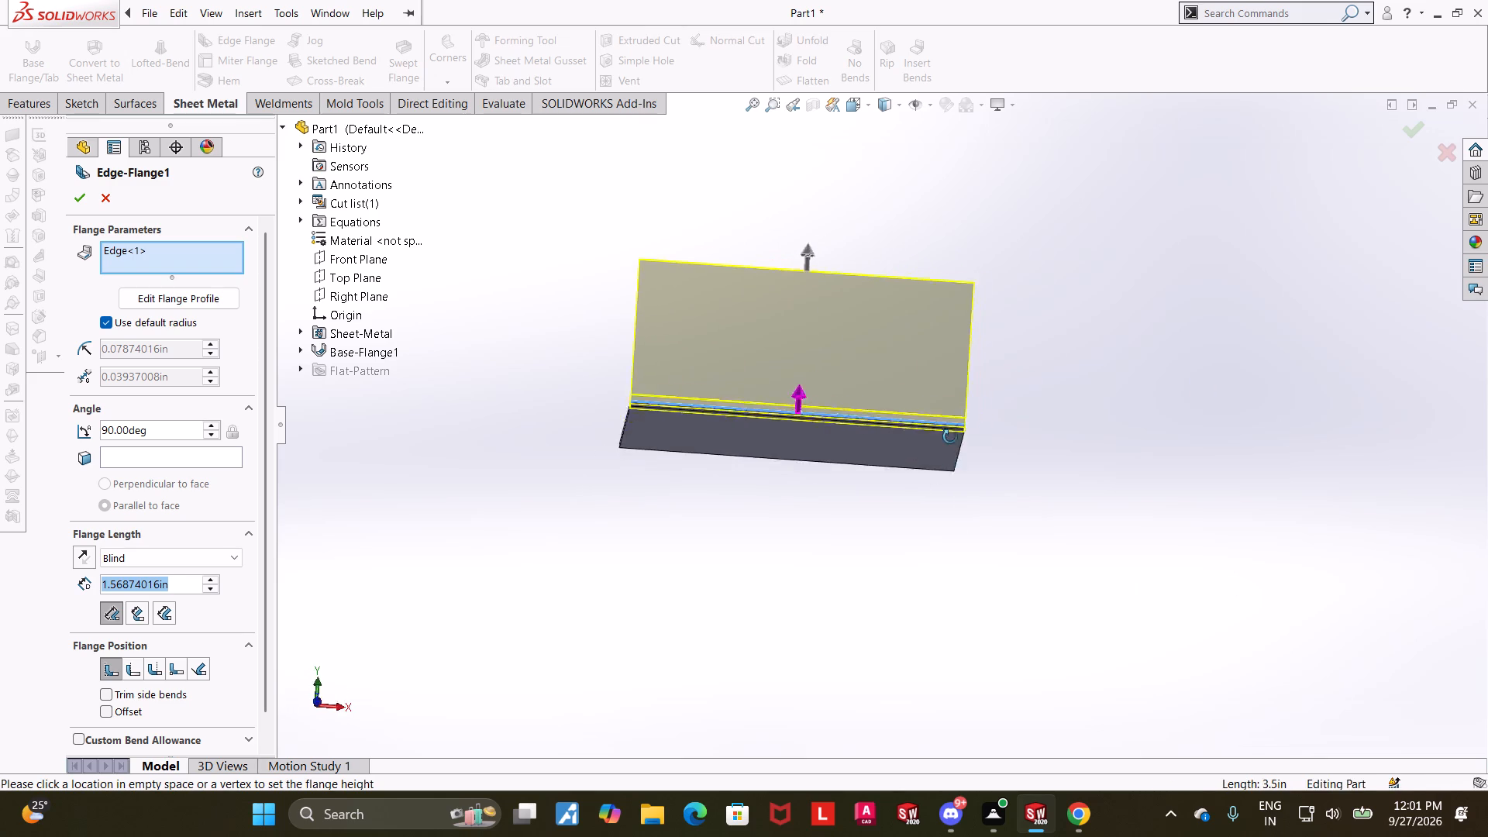
pyautogui.moveTo(950, 437); pyautogui.dragTo(970, 463, button='middle')
pyautogui.click(849, 106)
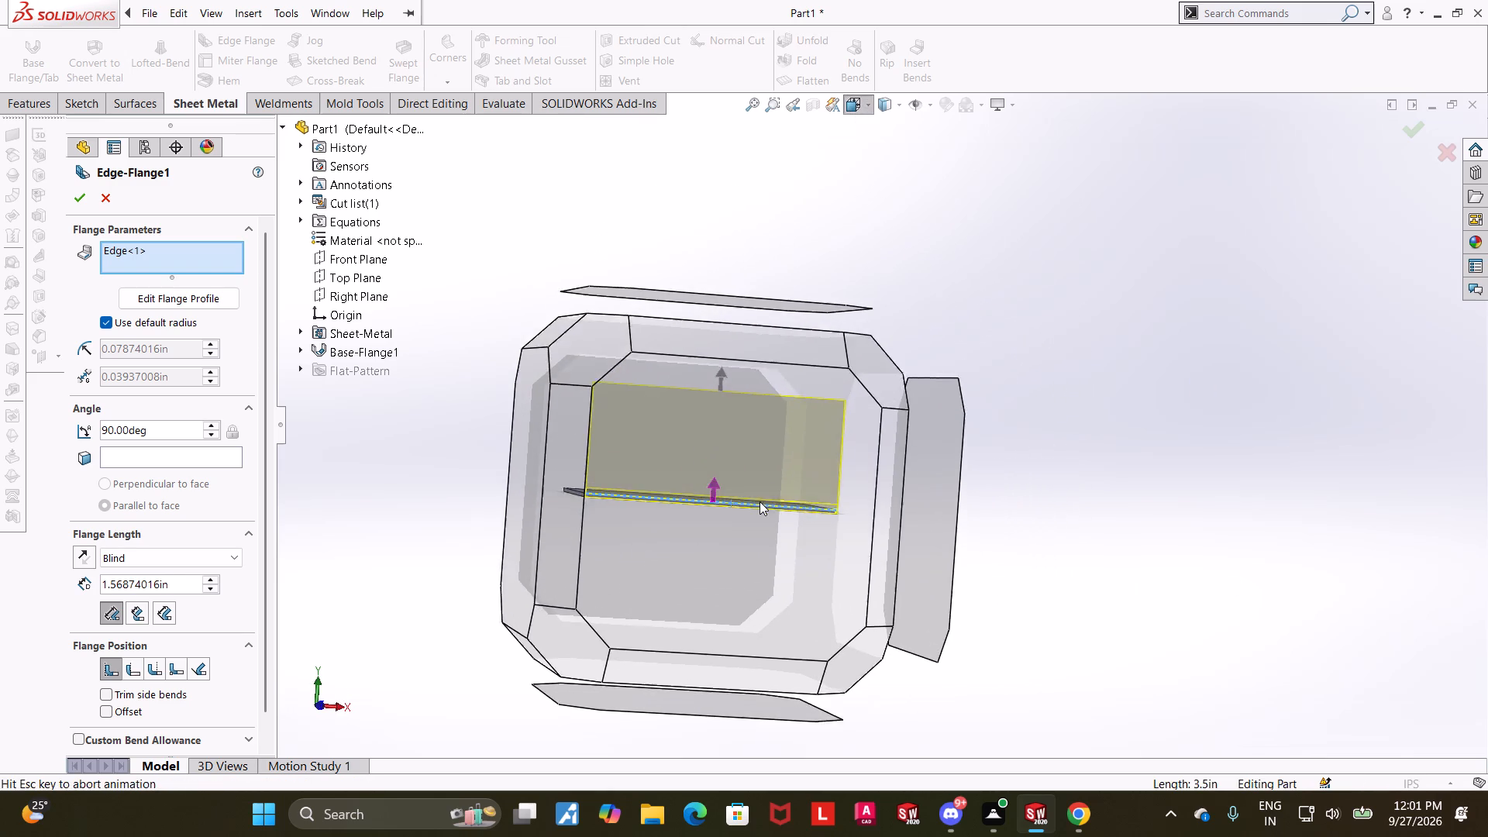
pyautogui.click(759, 501)
pyautogui.click(210, 301)
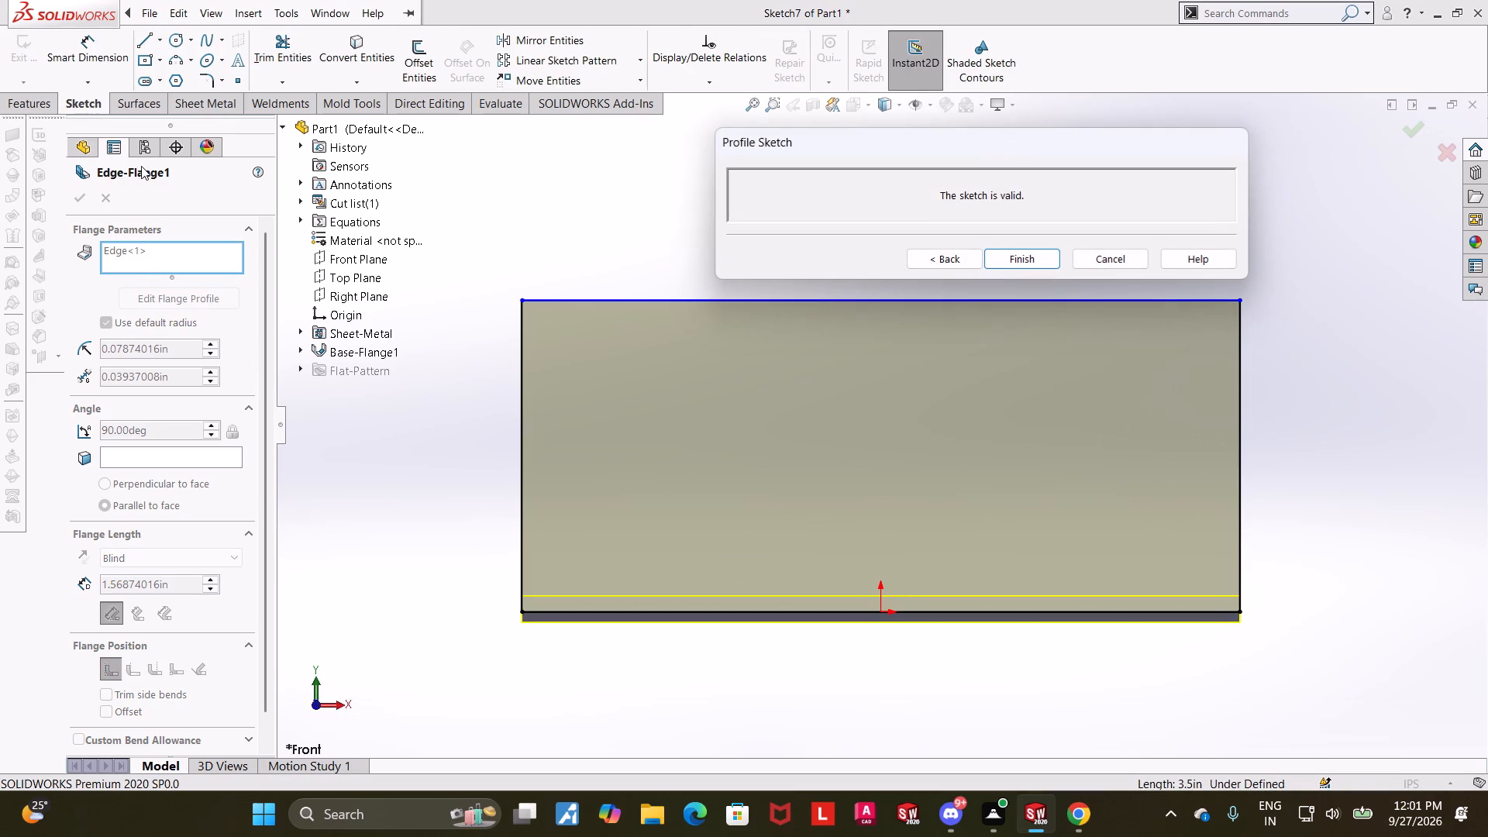
# Dimension the flange profile's height from the base flange's bottom edge to the profile's top line as 3 in.
pyautogui.click(83, 46)
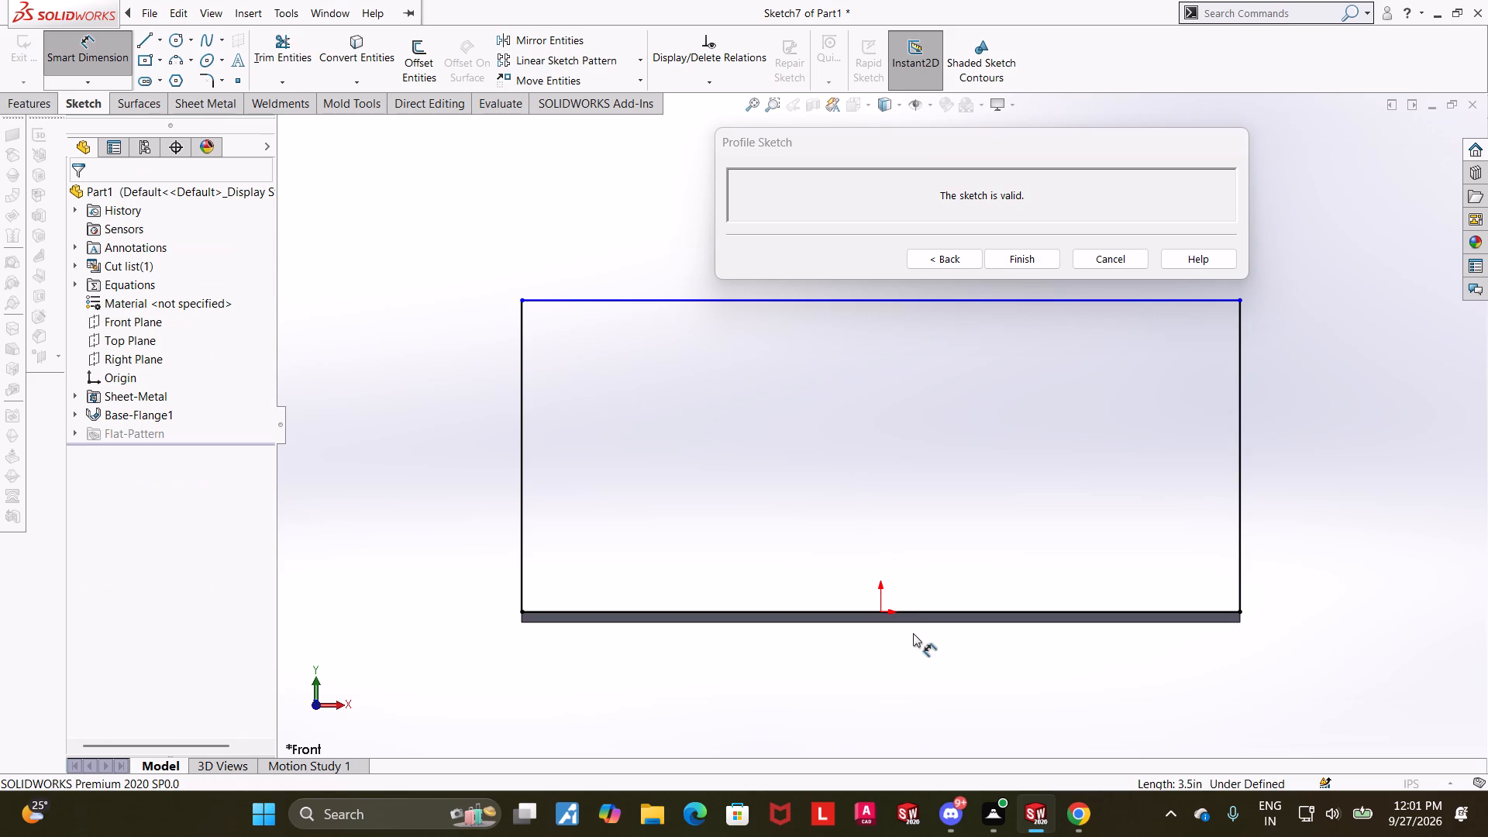
pyautogui.click(915, 622)
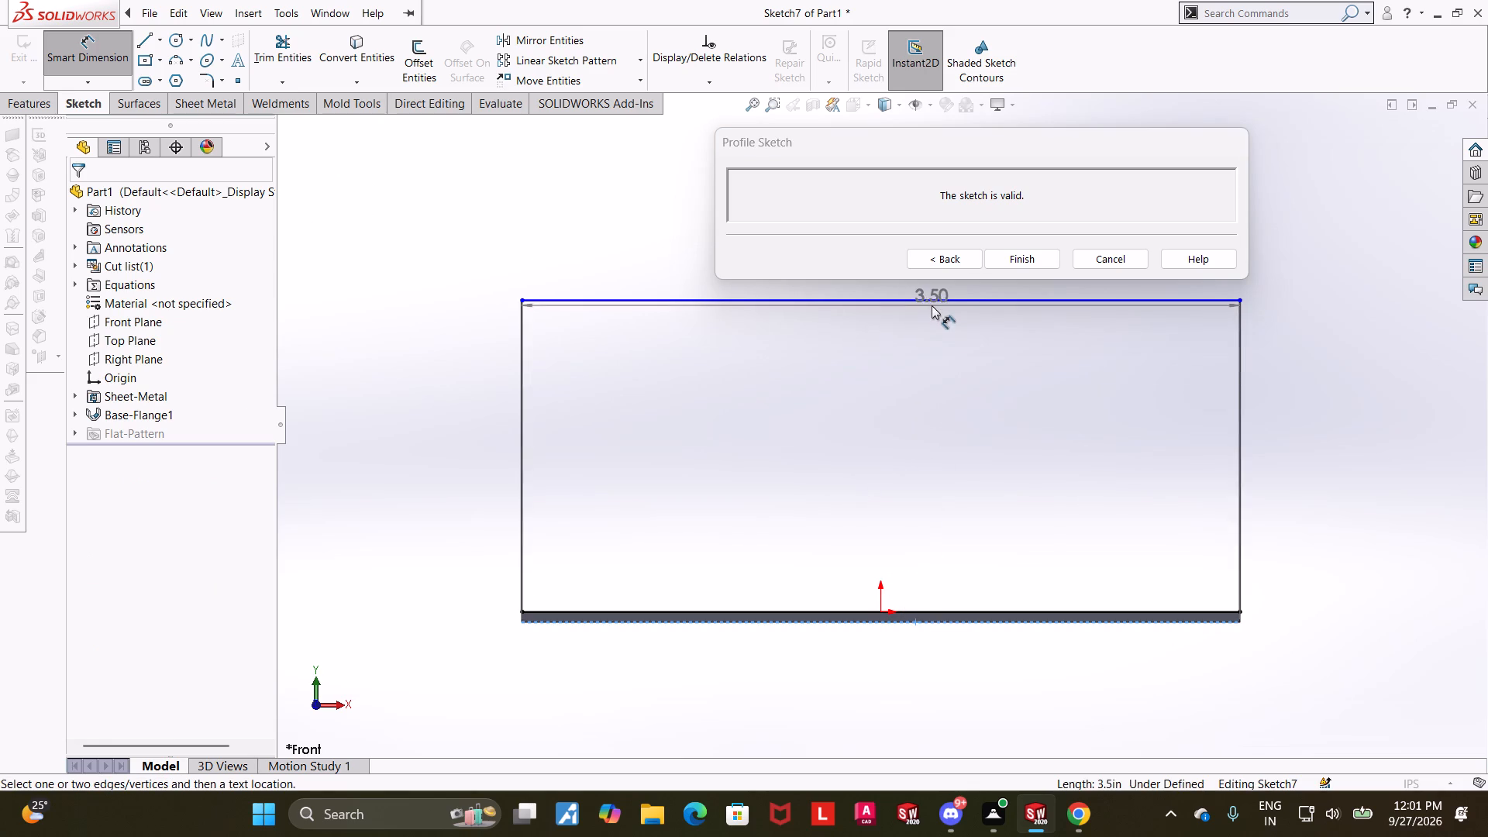
pyautogui.click(932, 301)
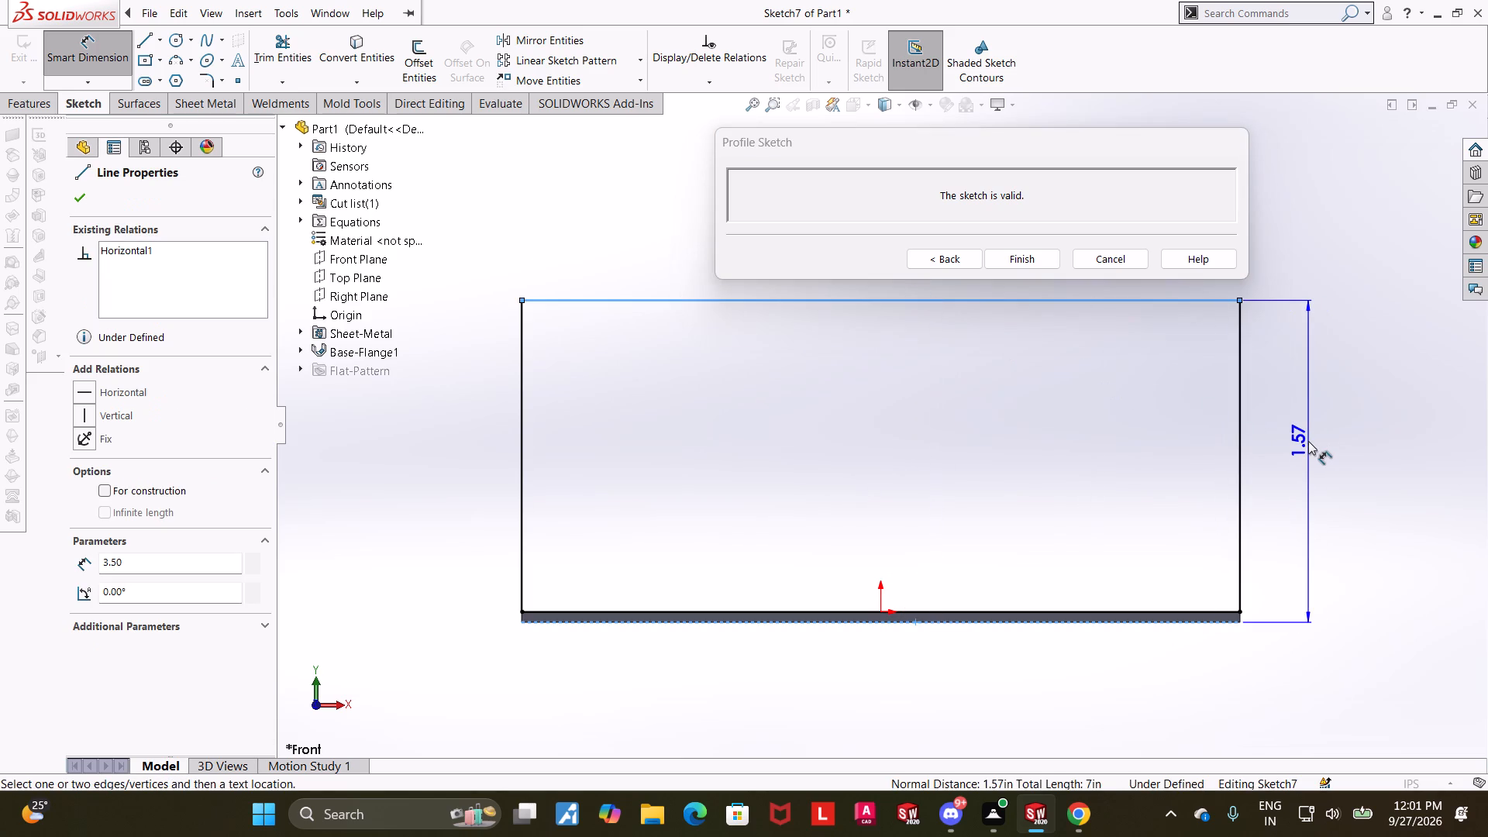
pyautogui.click(1308, 441)
pyautogui.press('3')
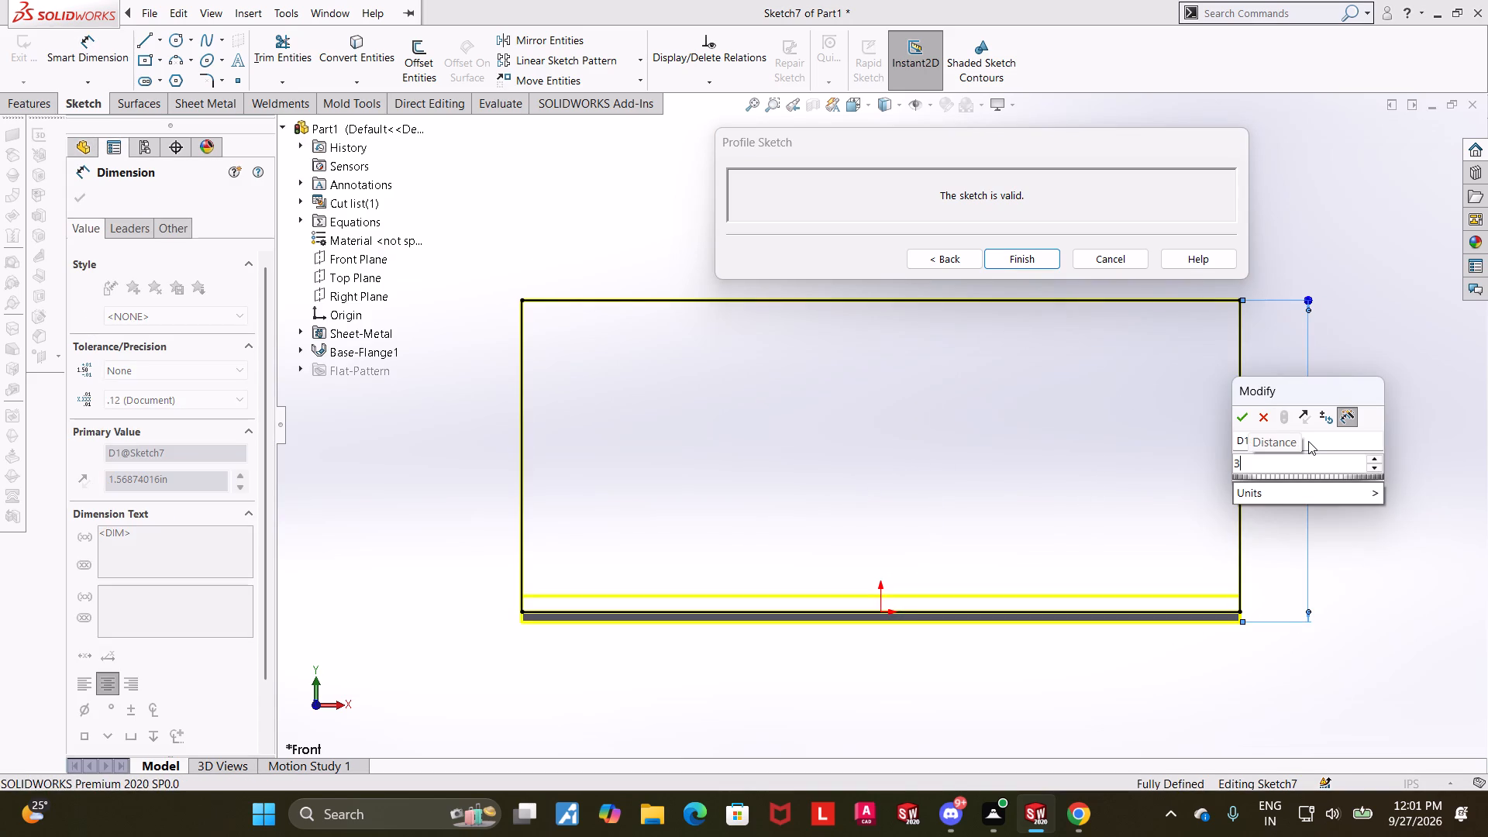
pyautogui.press('Return')
# Apply Sketch Fillets of 0.63 in radius to the two upper corners of the flange profile.
pyautogui.scroll(4, 1300, 503)
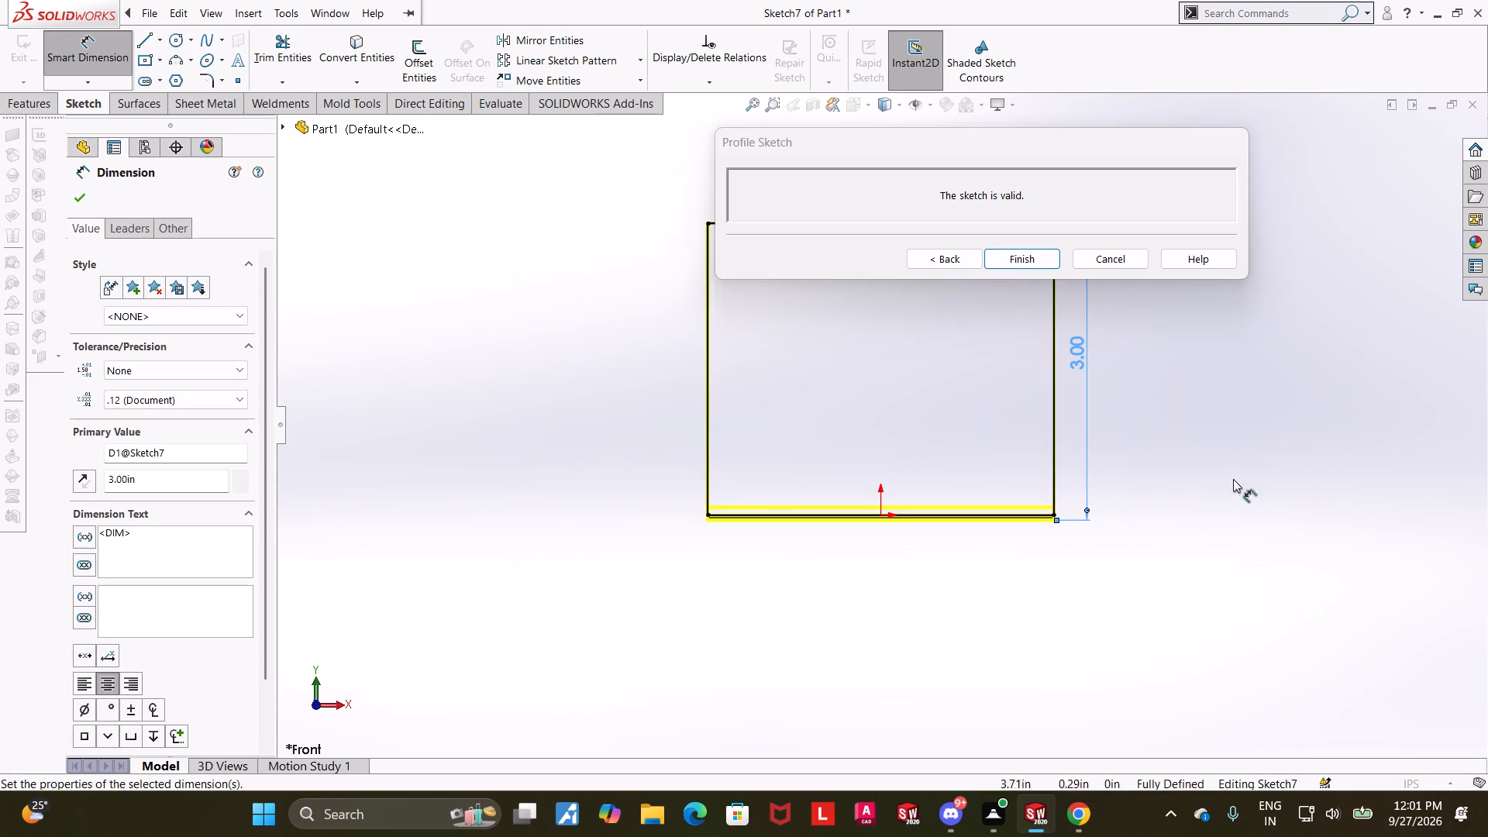
pyautogui.scroll(4, 1129, 437)
pyautogui.scroll(-3, 959, 368)
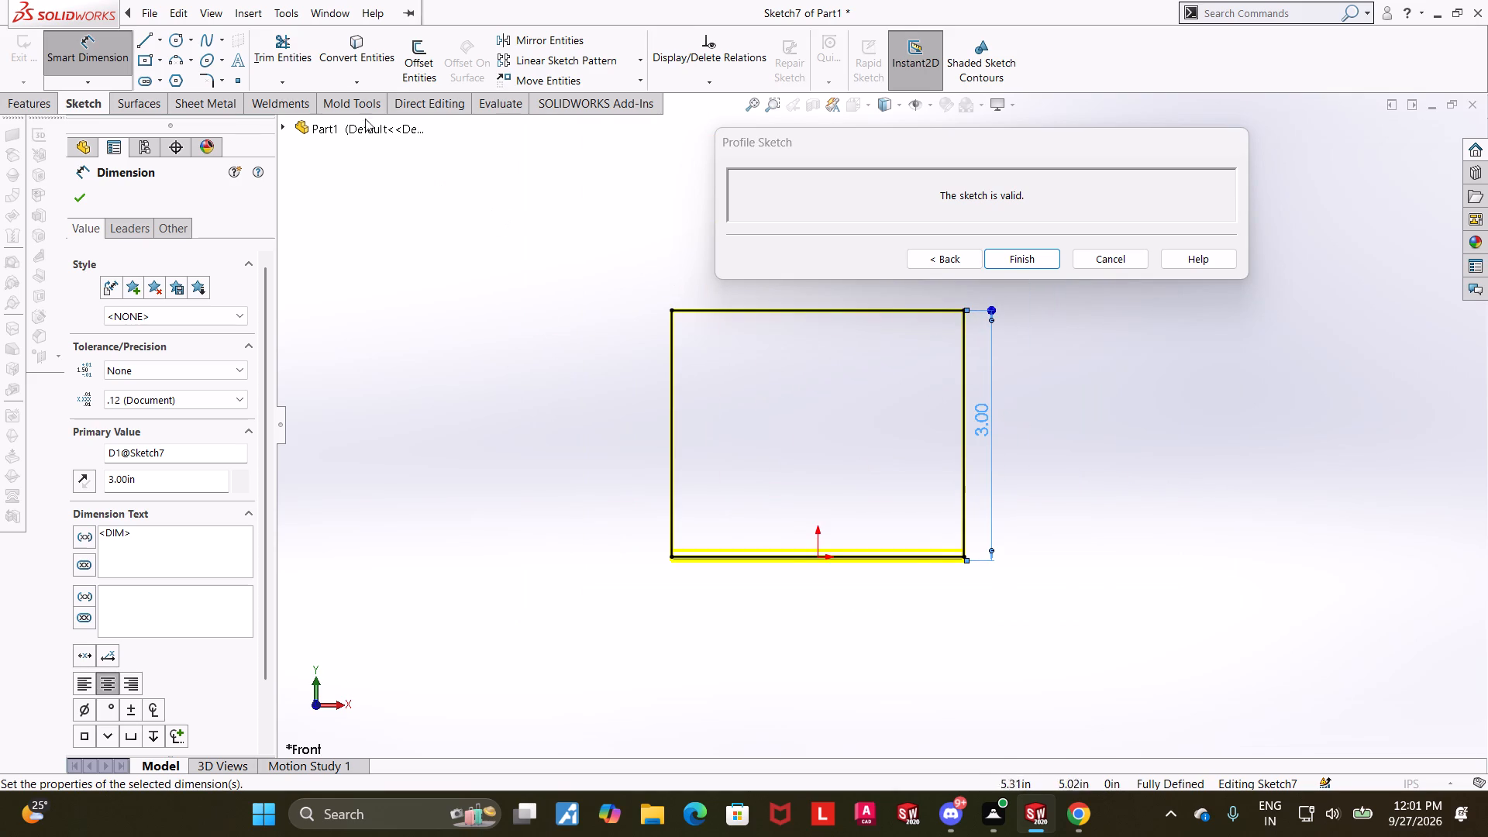
pyautogui.click(214, 80)
pyautogui.click(672, 320)
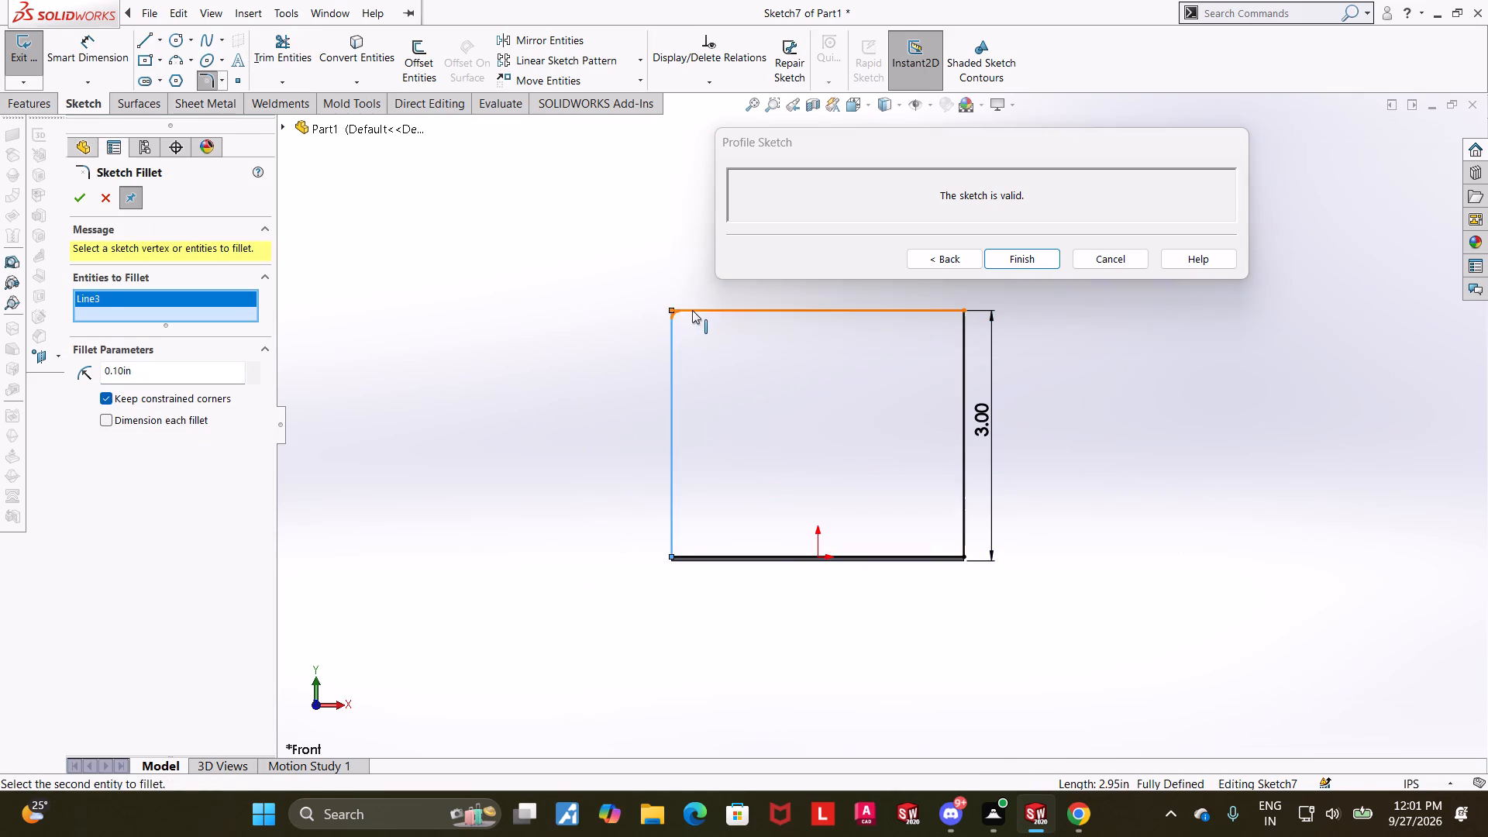
pyautogui.click(693, 309)
pyautogui.click(944, 311)
pyautogui.click(966, 332)
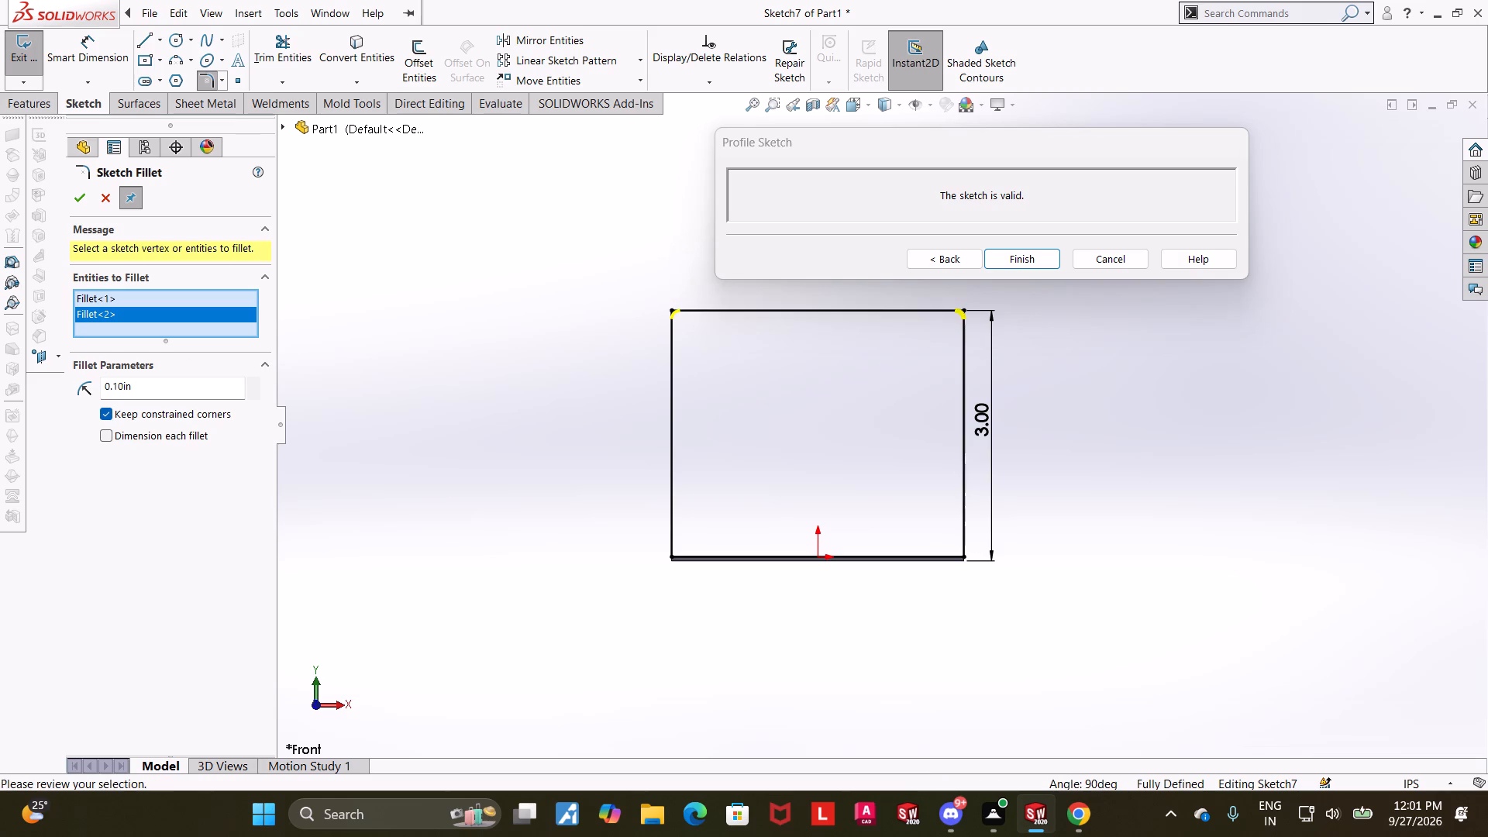
pyautogui.moveTo(176, 391); pyautogui.dragTo(66, 391)
pyautogui.write('0.63')
pyautogui.press('Return')
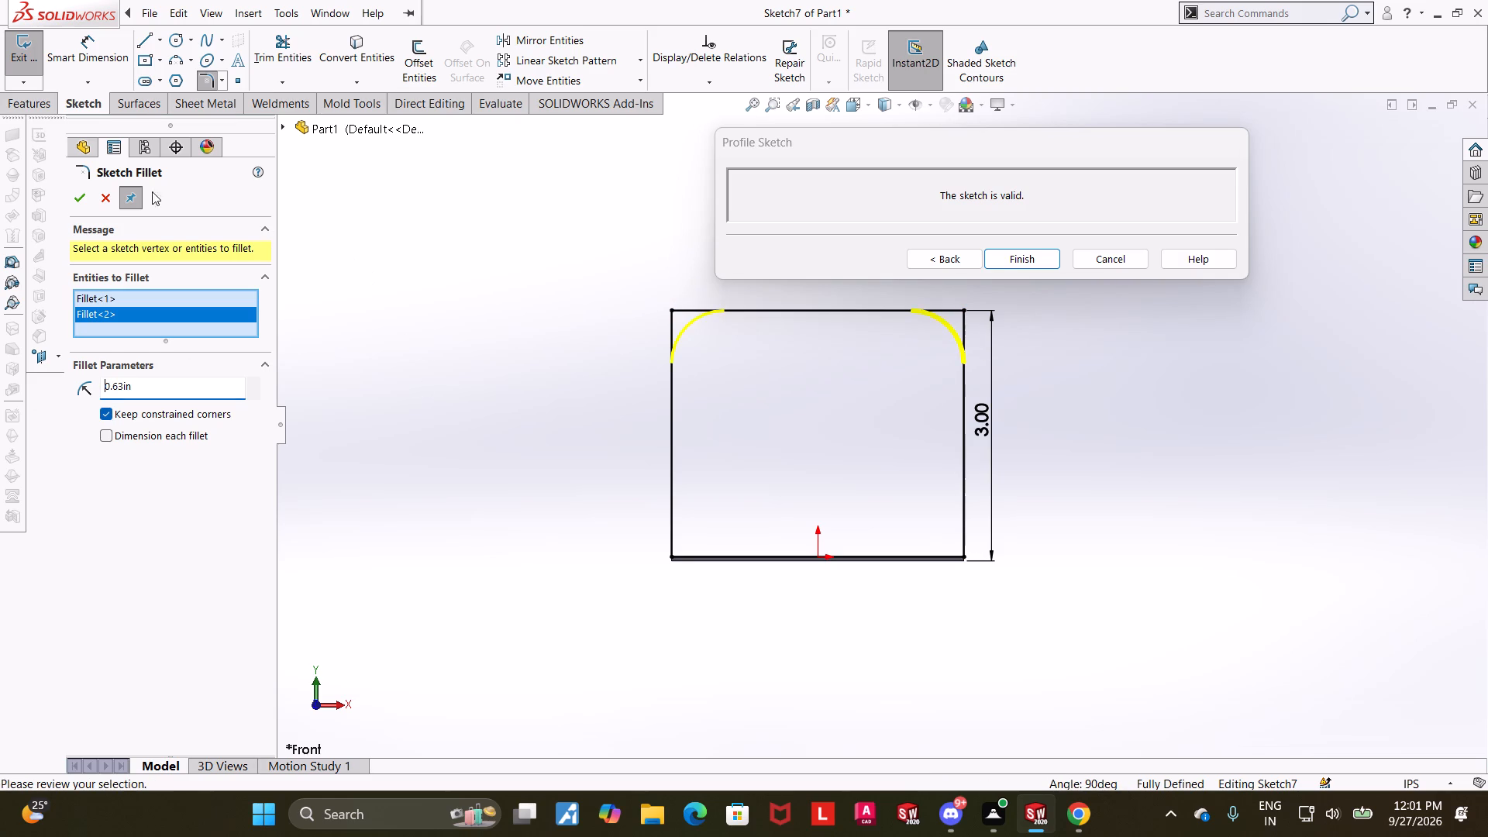
pyautogui.doubleClick(74, 205)
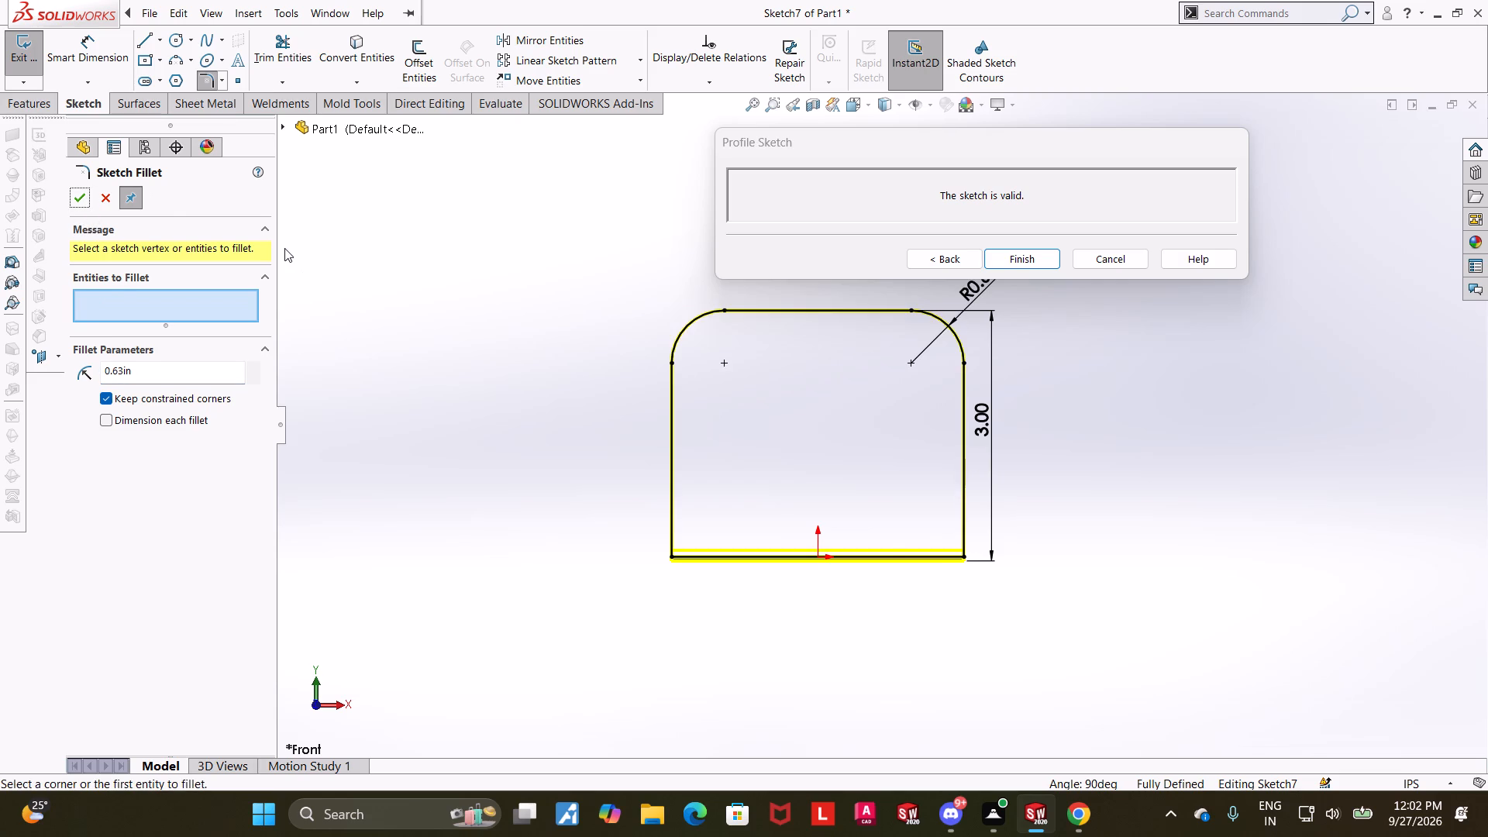
# Sketch a circle inside the flange profile, directly above the origin, and dimension its diameter as 1.75 in.
pyautogui.click(179, 36)
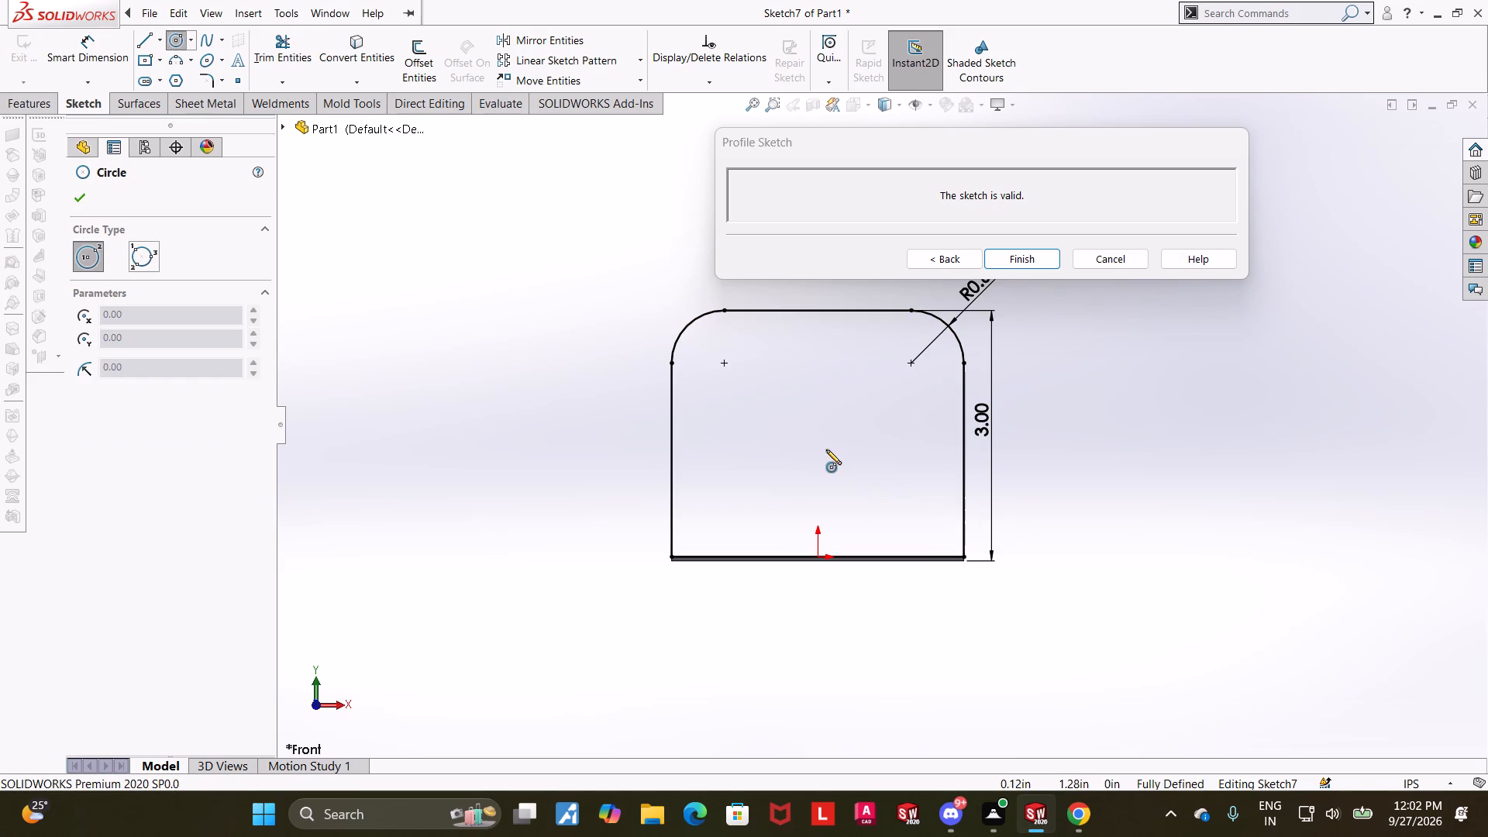
pyautogui.click(820, 448)
pyautogui.click(863, 419)
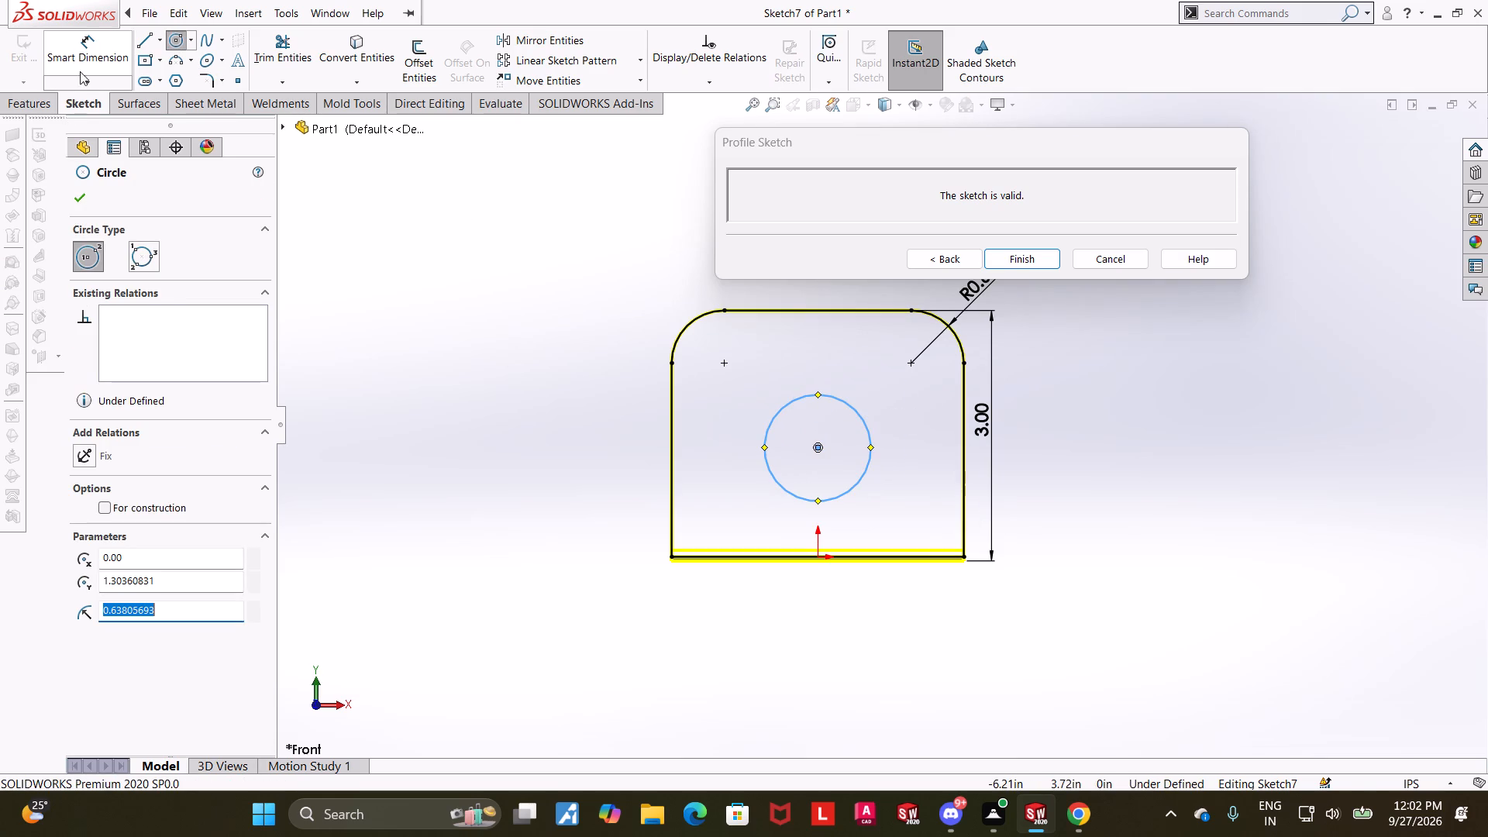
pyautogui.click(87, 50)
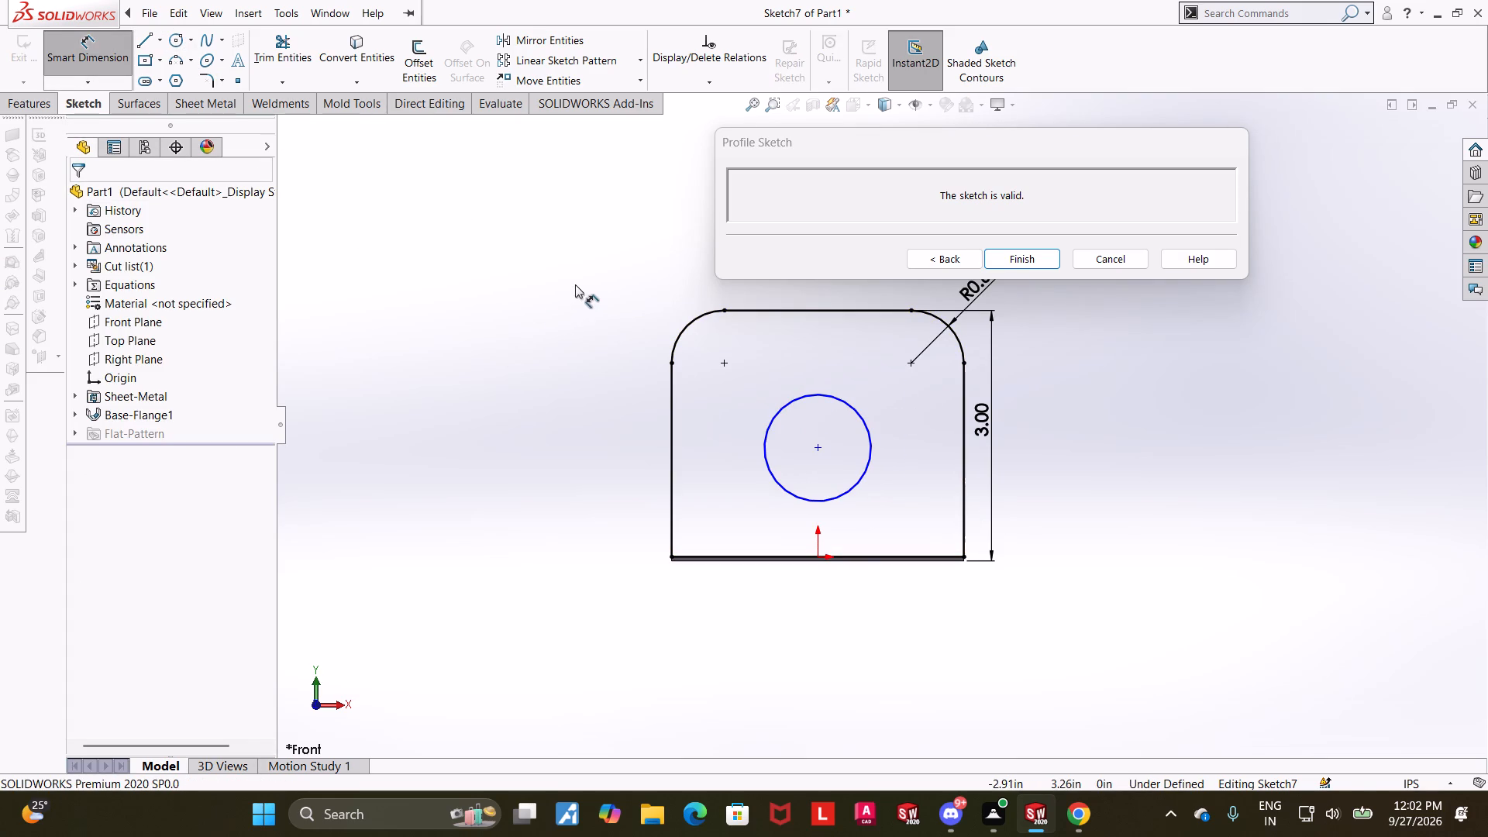
pyautogui.click(763, 446)
pyautogui.click(487, 467)
pyautogui.write('1.7')
pyautogui.press('5')
pyautogui.press('Return')
pyautogui.press('Escape')
pyautogui.press('Escape')
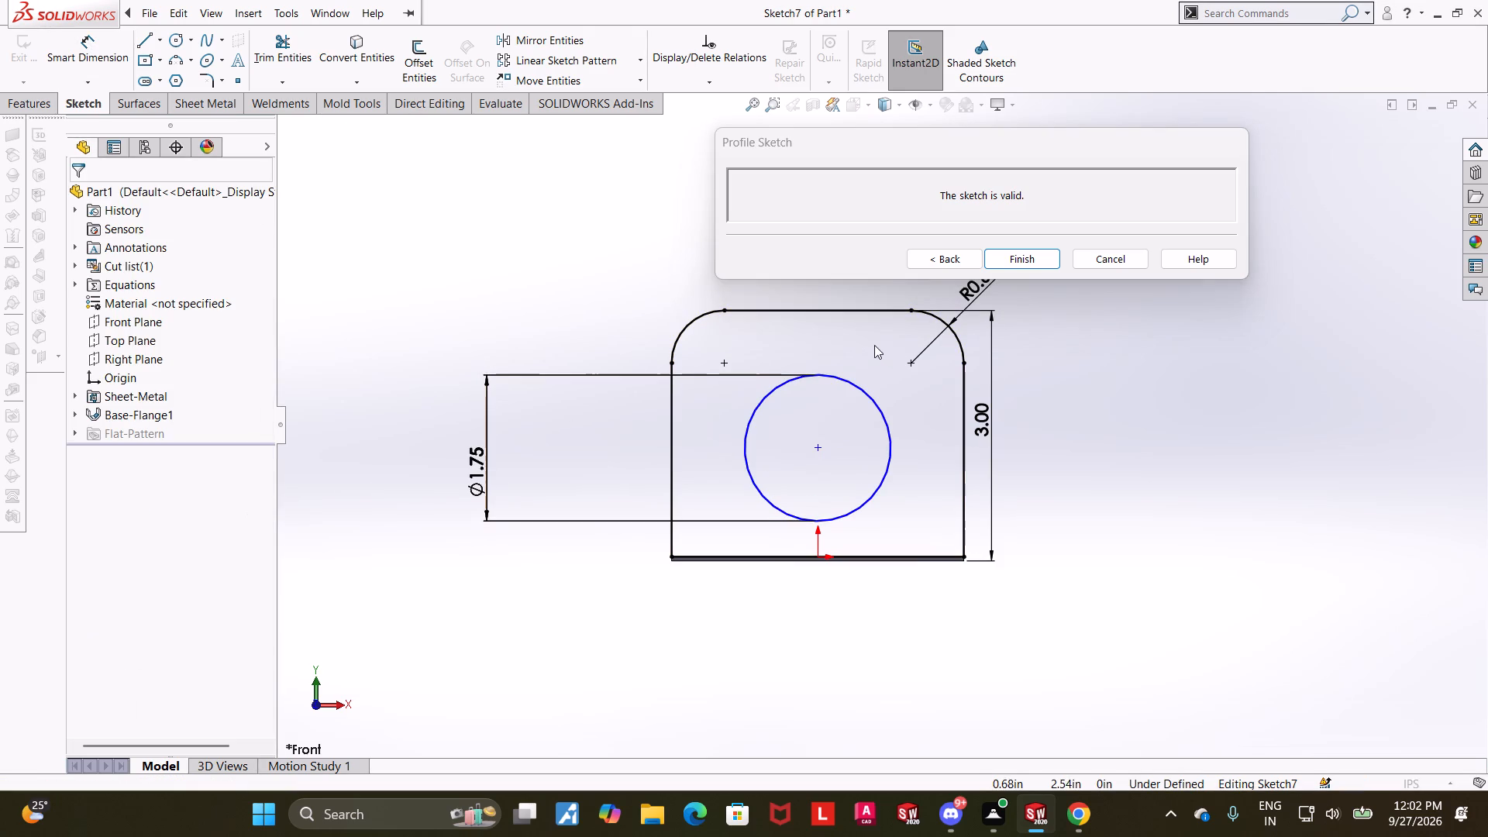
# Add a vertical relation between the circle's centre and the sketch origin.
pyautogui.click(818, 452)
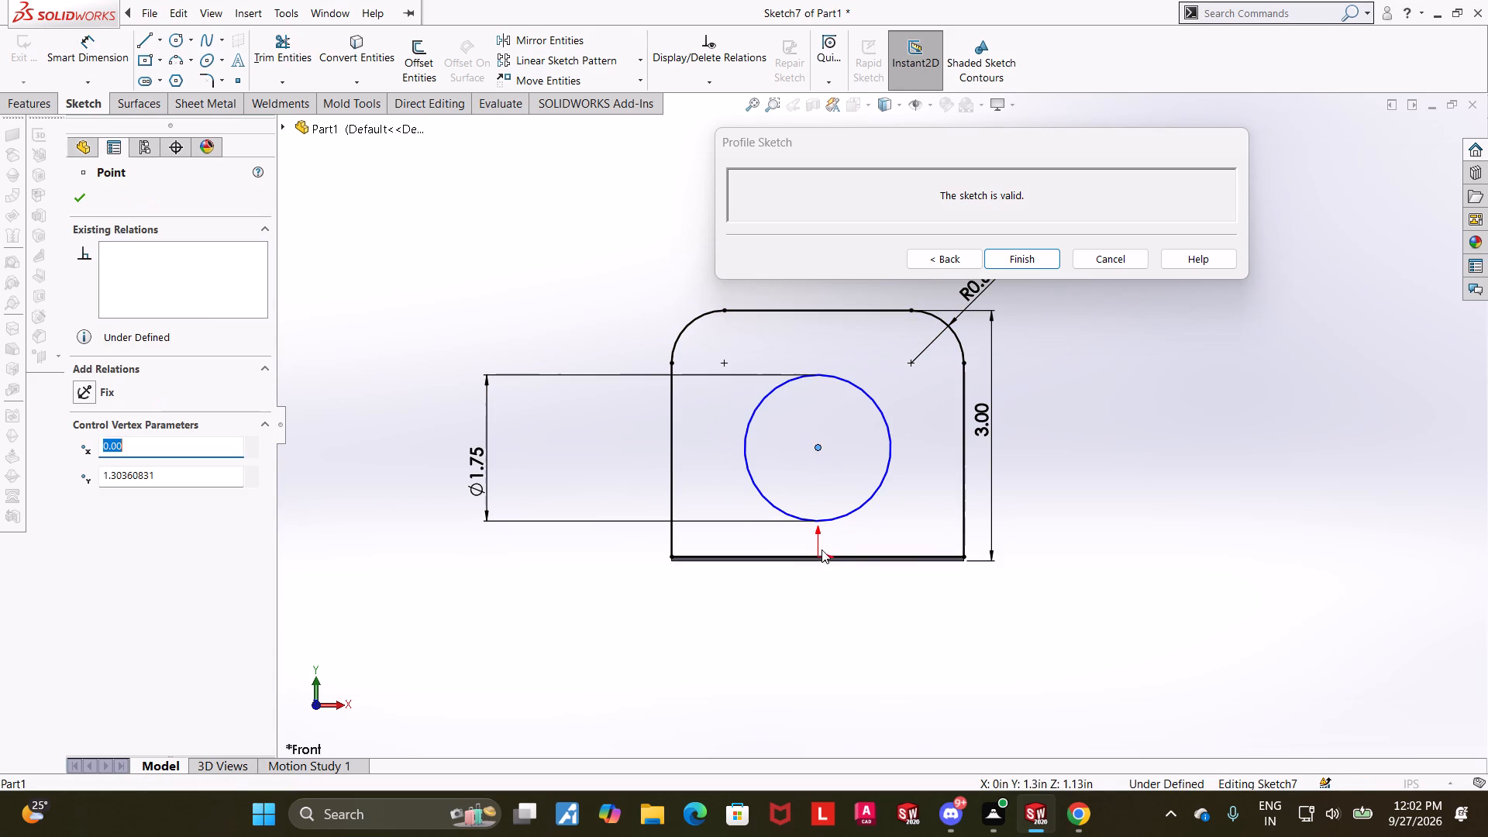
pyautogui.keyDown('ctrl'); pyautogui.click(819, 557); pyautogui.keyUp('ctrl')
pyautogui.click(78, 496)
pyautogui.press('Escape')
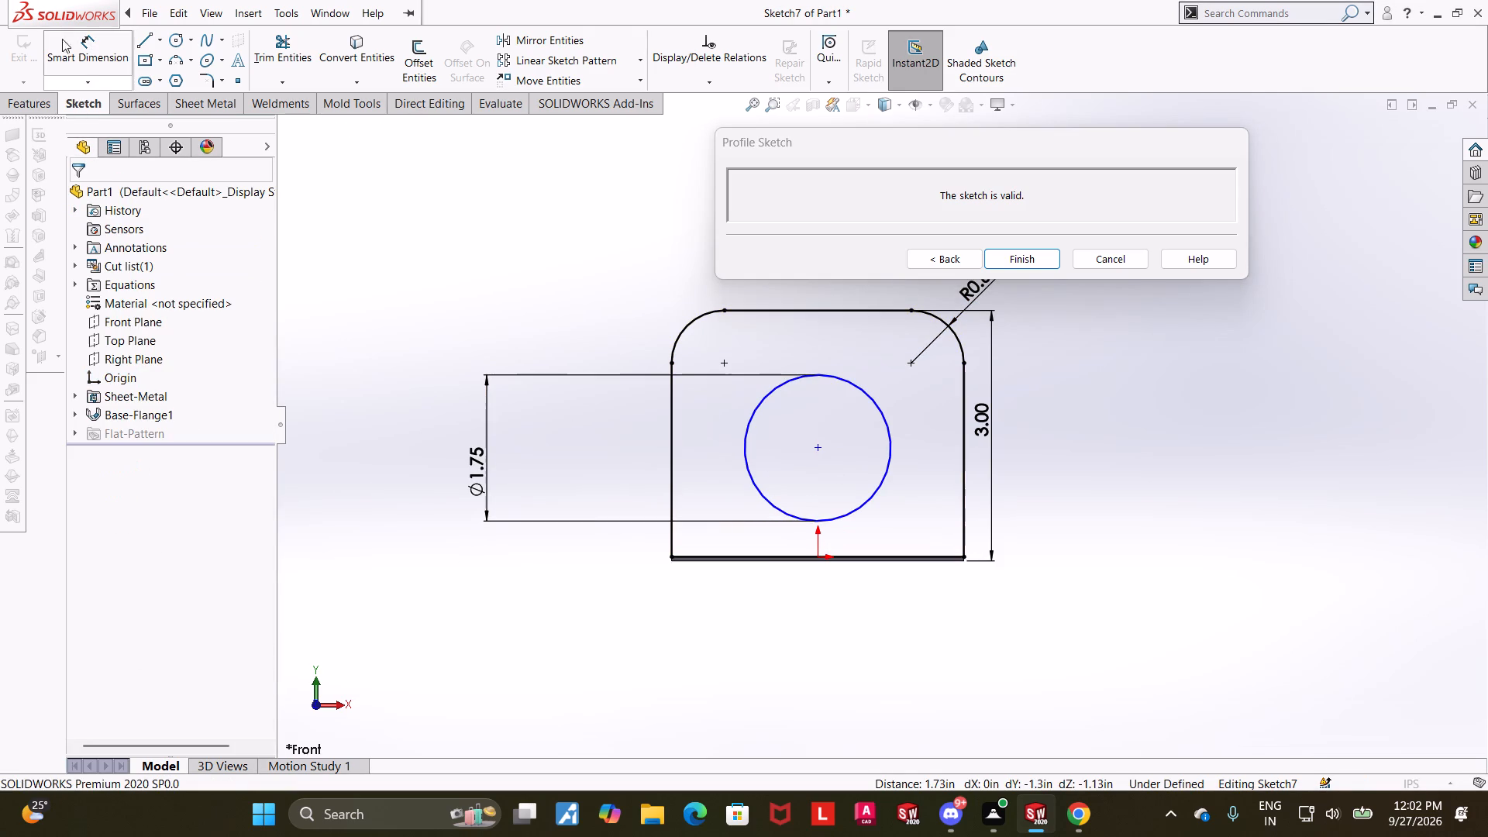
# Dimension the distance from the 1.75 in circle's centre to the profile's top line as 1.25 in.
pyautogui.click(93, 55)
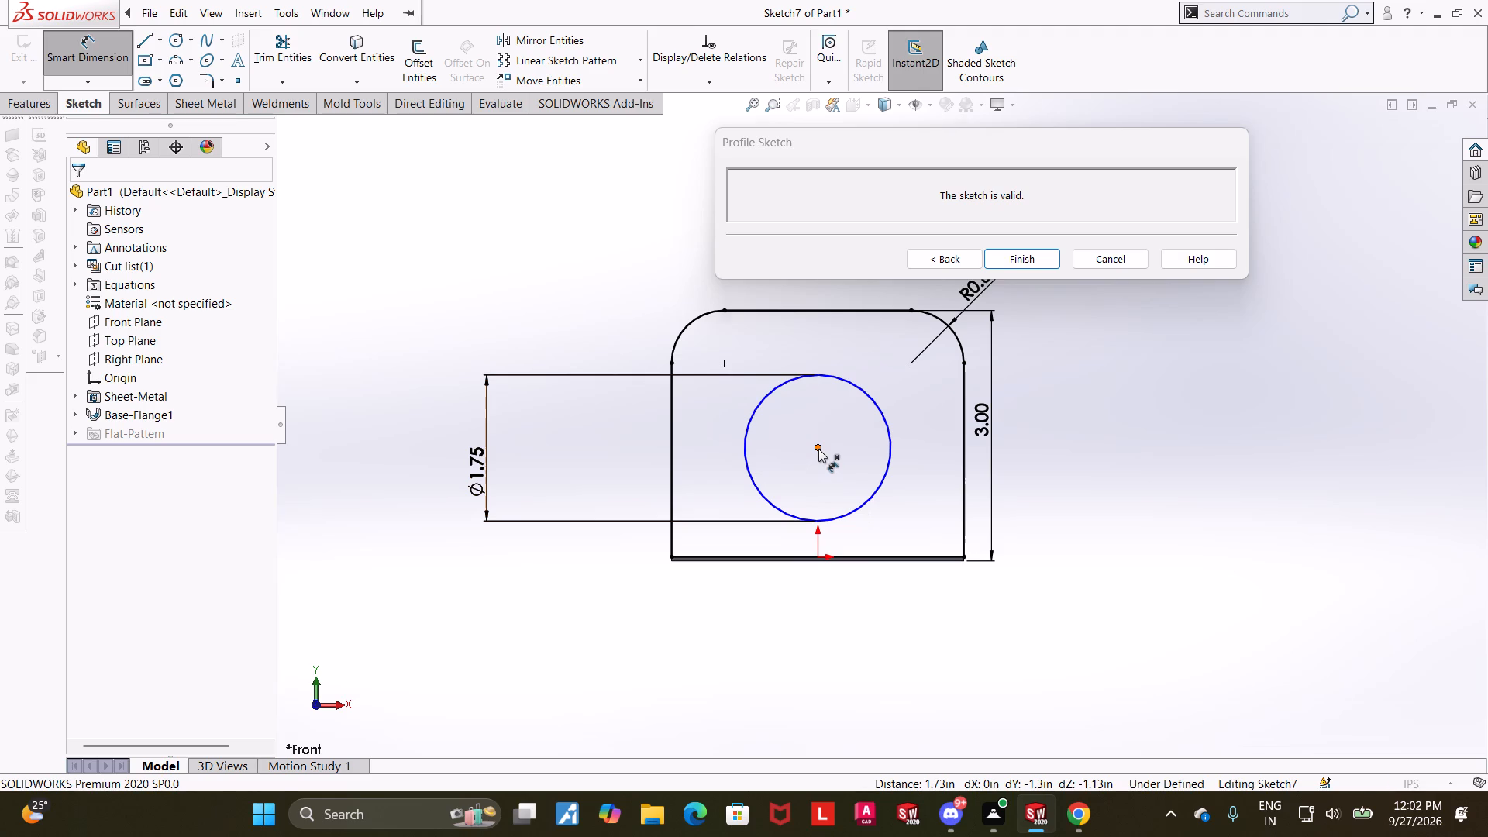
pyautogui.click(818, 449)
pyautogui.click(811, 312)
pyautogui.click(546, 365)
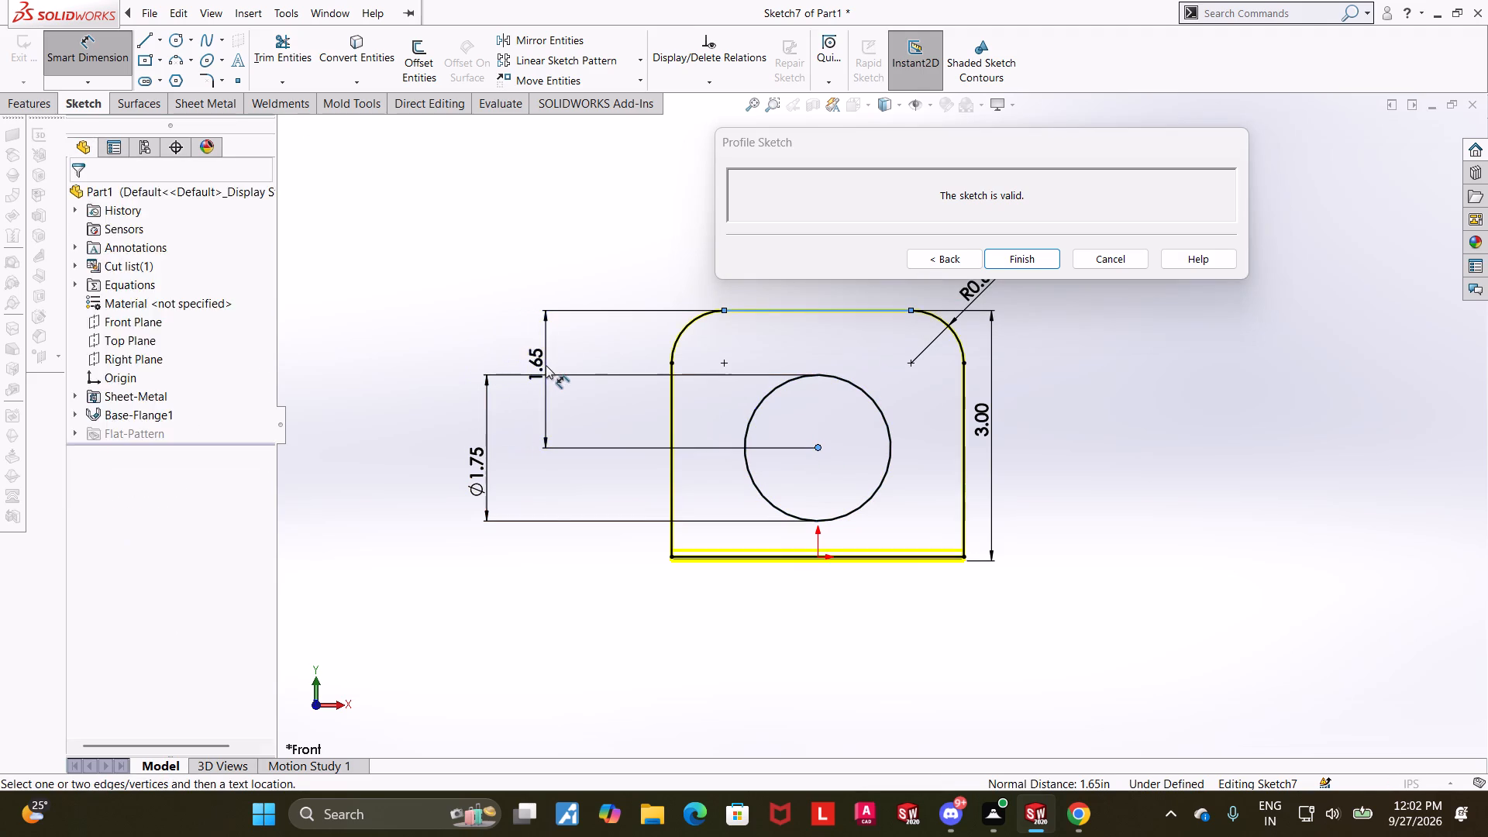
pyautogui.write('1.25')
pyautogui.press('Return')
pyautogui.press('Escape')
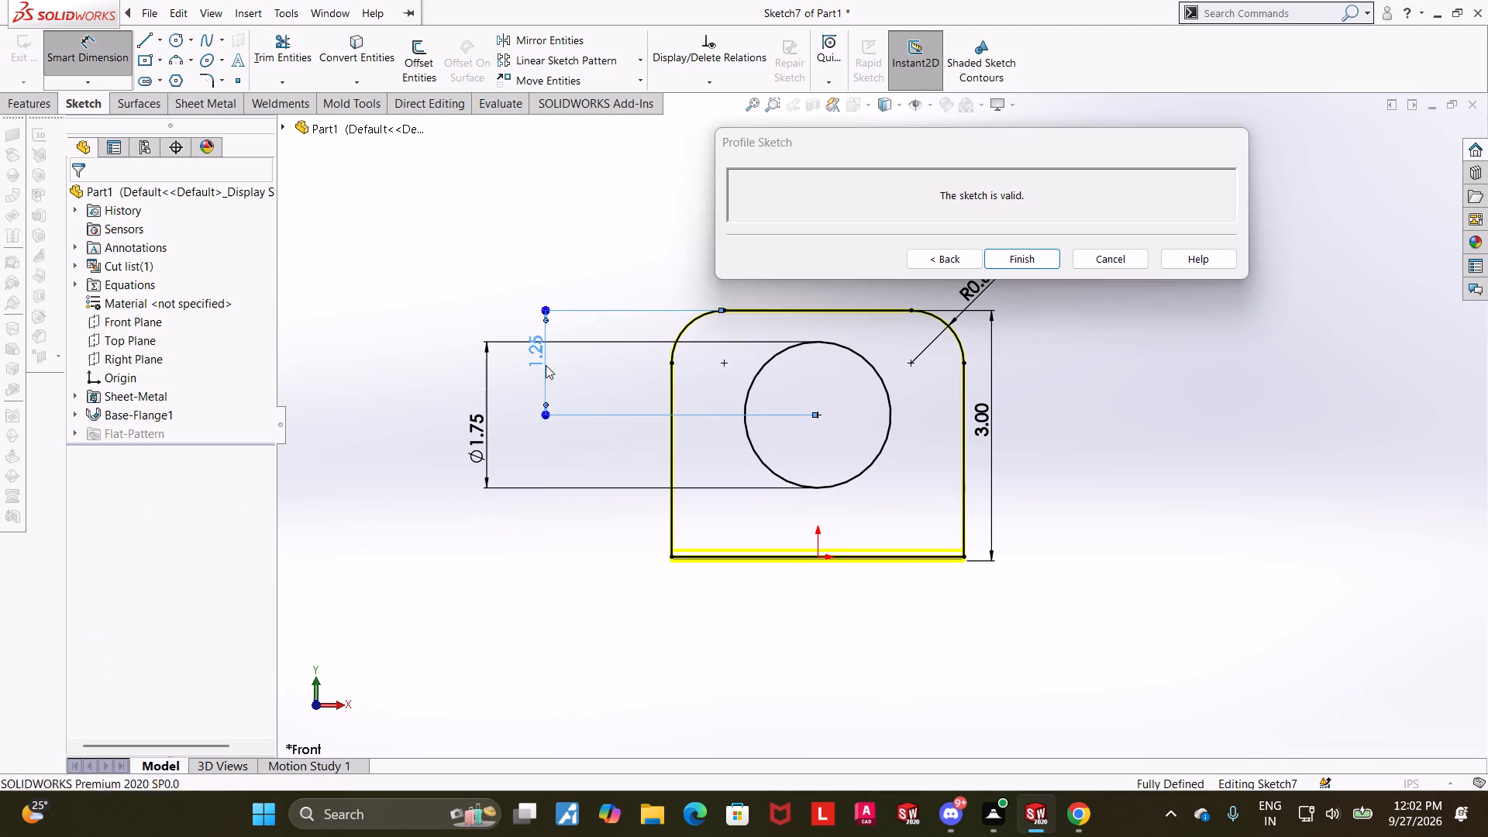
pyautogui.press('Escape')
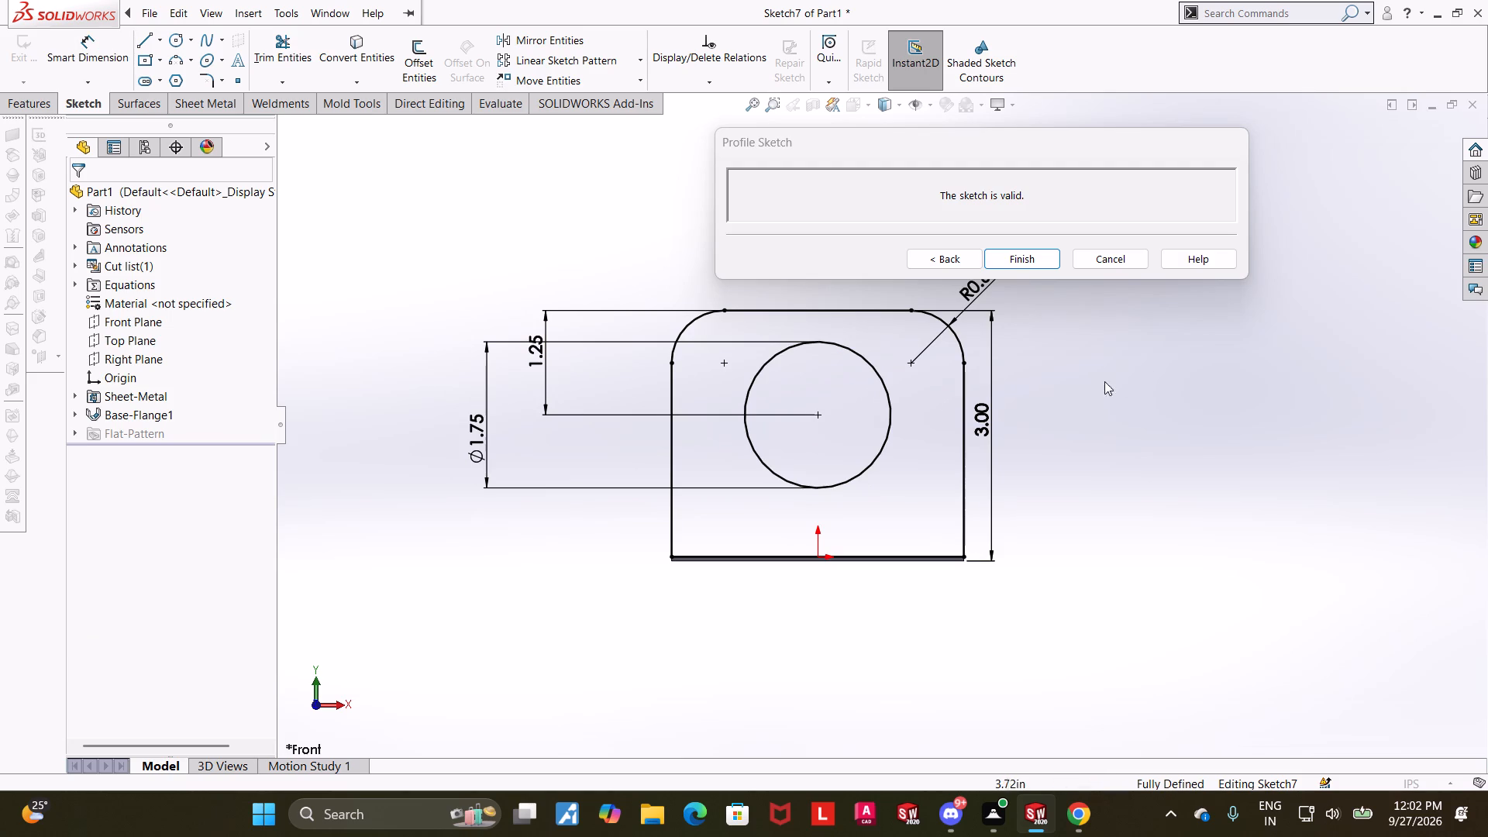
# Sketch a small circle about 0.36 in in diameter near the centre point of the profile's upper-left fillet.
pyautogui.click(174, 39)
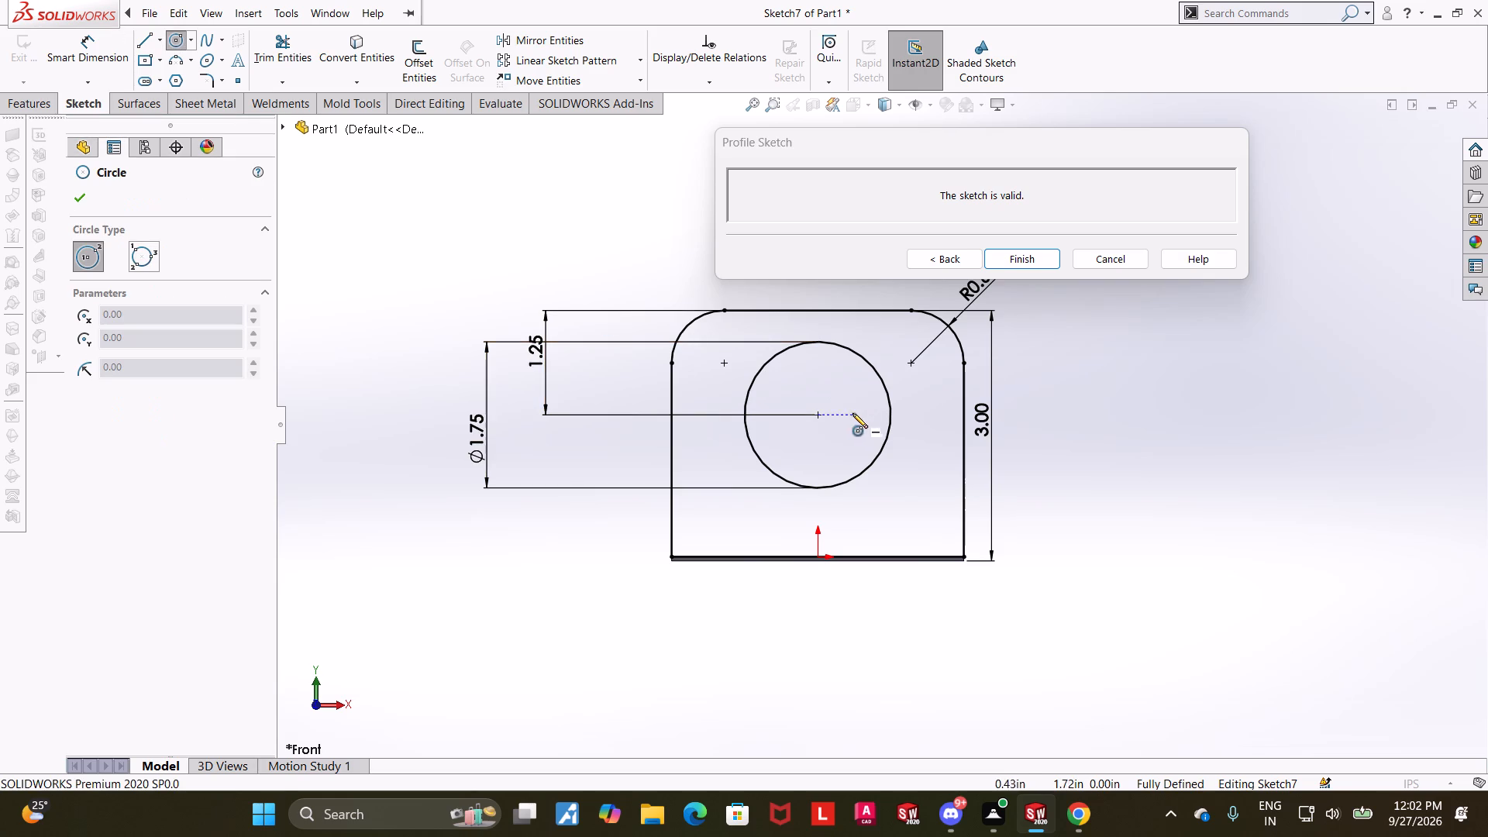
pyautogui.scroll(-3, 851, 413)
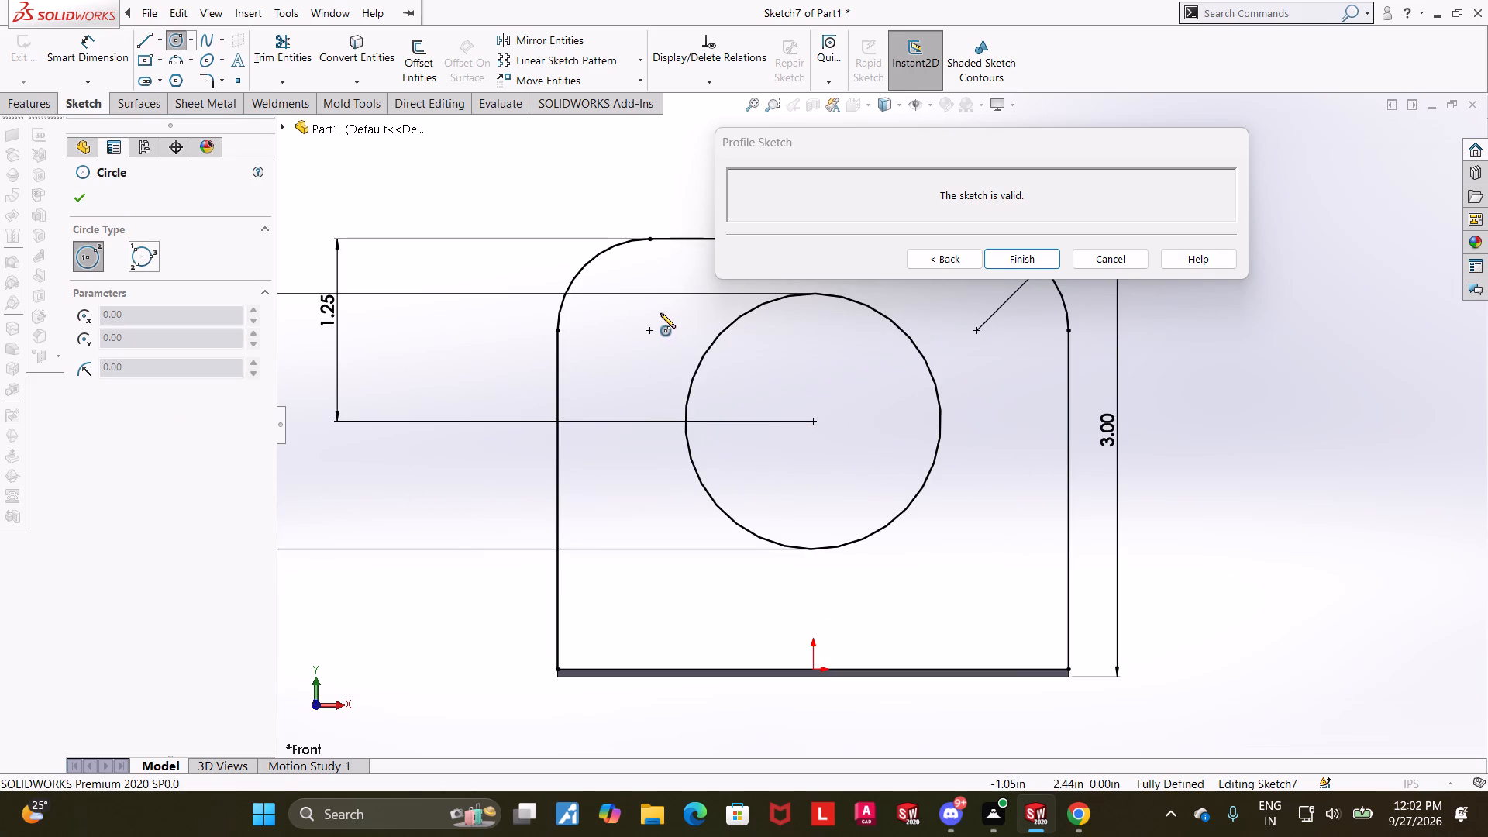
pyautogui.click(658, 316)
pyautogui.click(674, 295)
pyautogui.press('Escape')
# Dimension the diameter of the small circle near the upper-left fillet as 0.25 in.
pyautogui.click(108, 40)
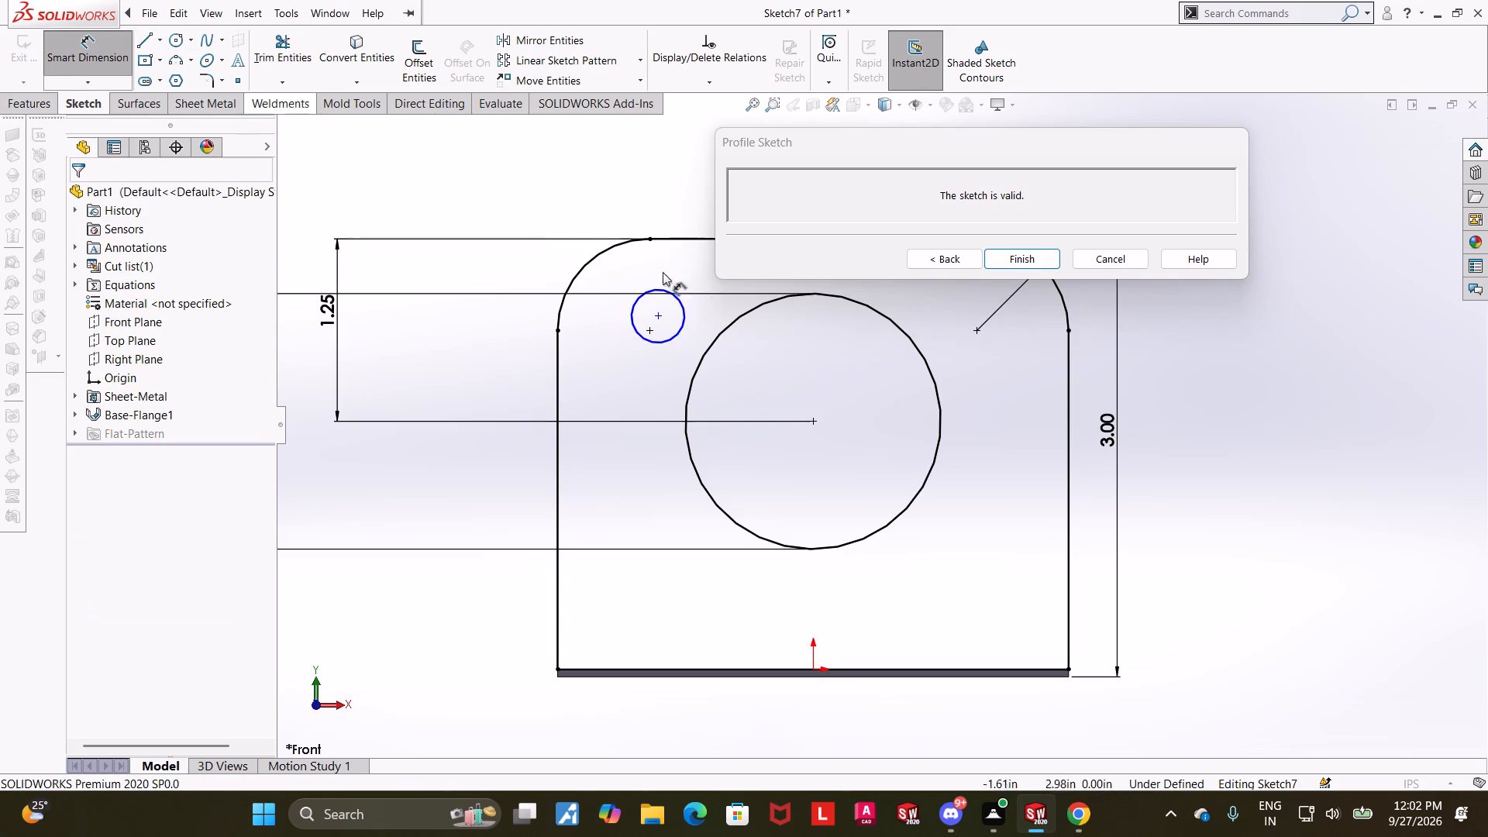
pyautogui.click(663, 291)
pyautogui.click(672, 268)
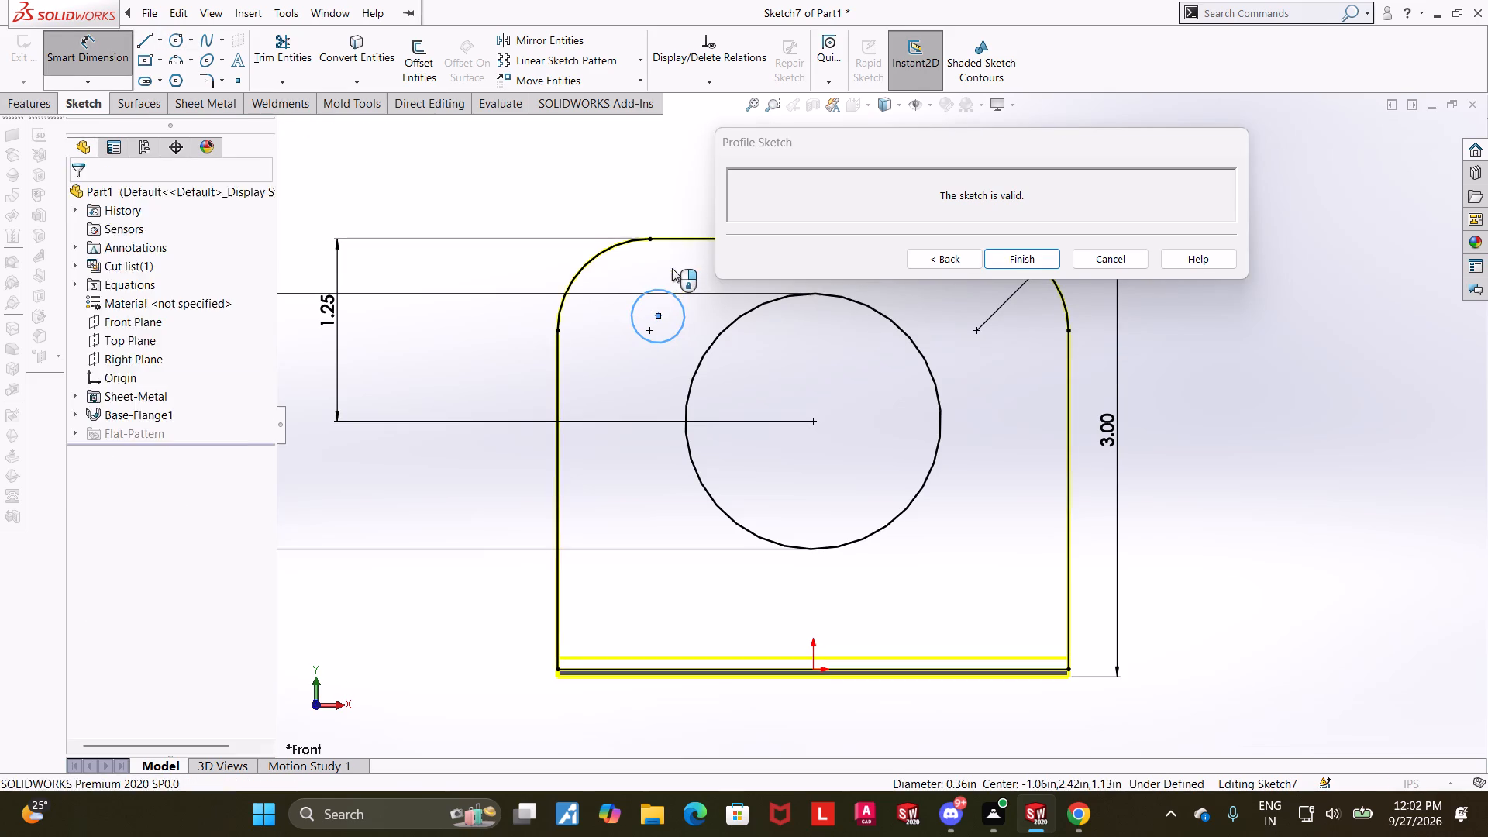
pyautogui.write('0.25')
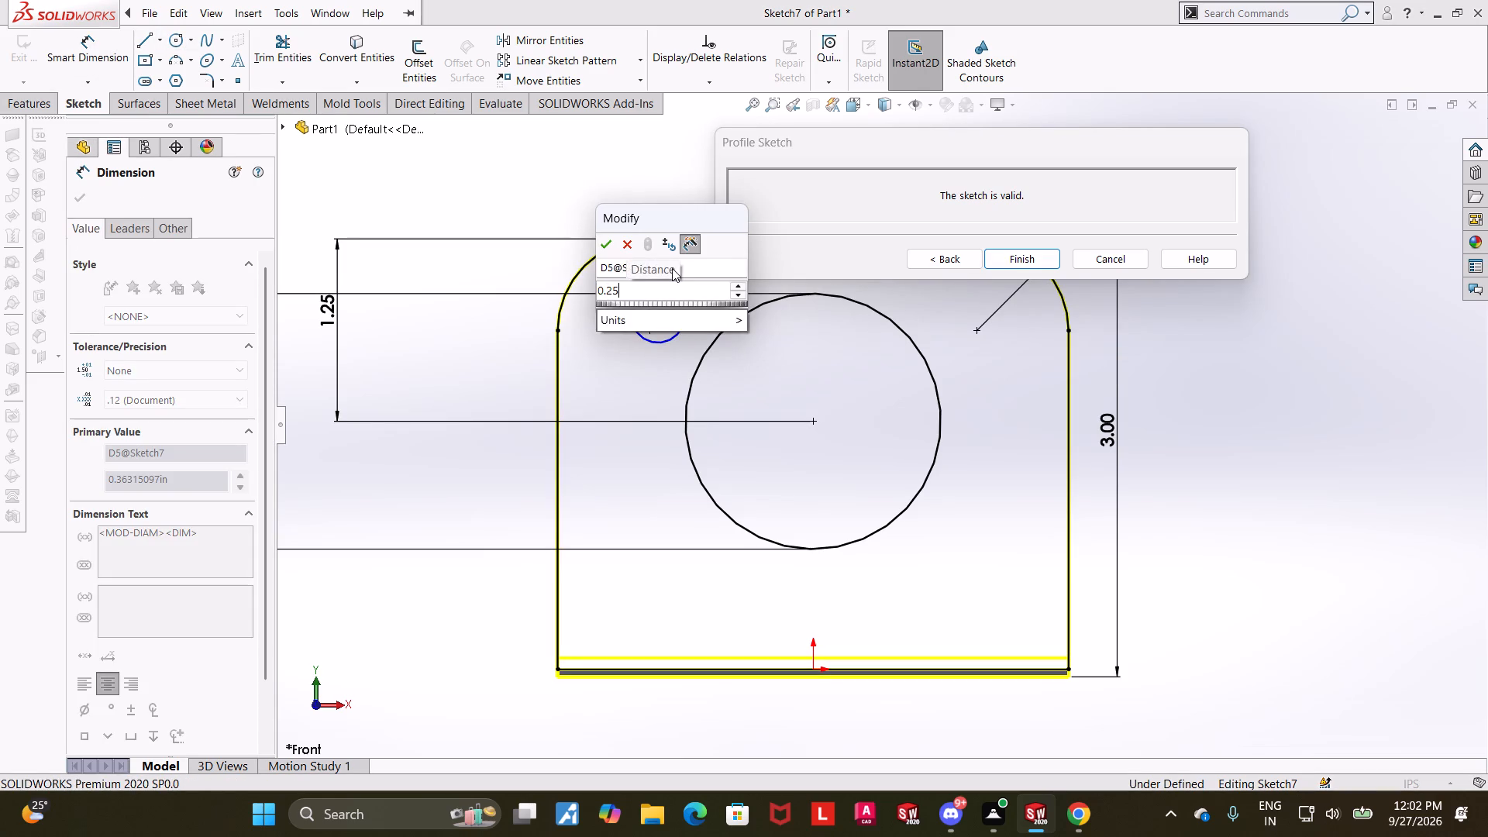
pyautogui.press('Return')
pyautogui.press('Escape')
pyautogui.press('Escape')
# Dimension the horizontal distance between the centres of the 0.25 in and 1.75 in circles as 2.17/2 in.
pyautogui.click(98, 43)
pyautogui.scroll(4, 756, 378)
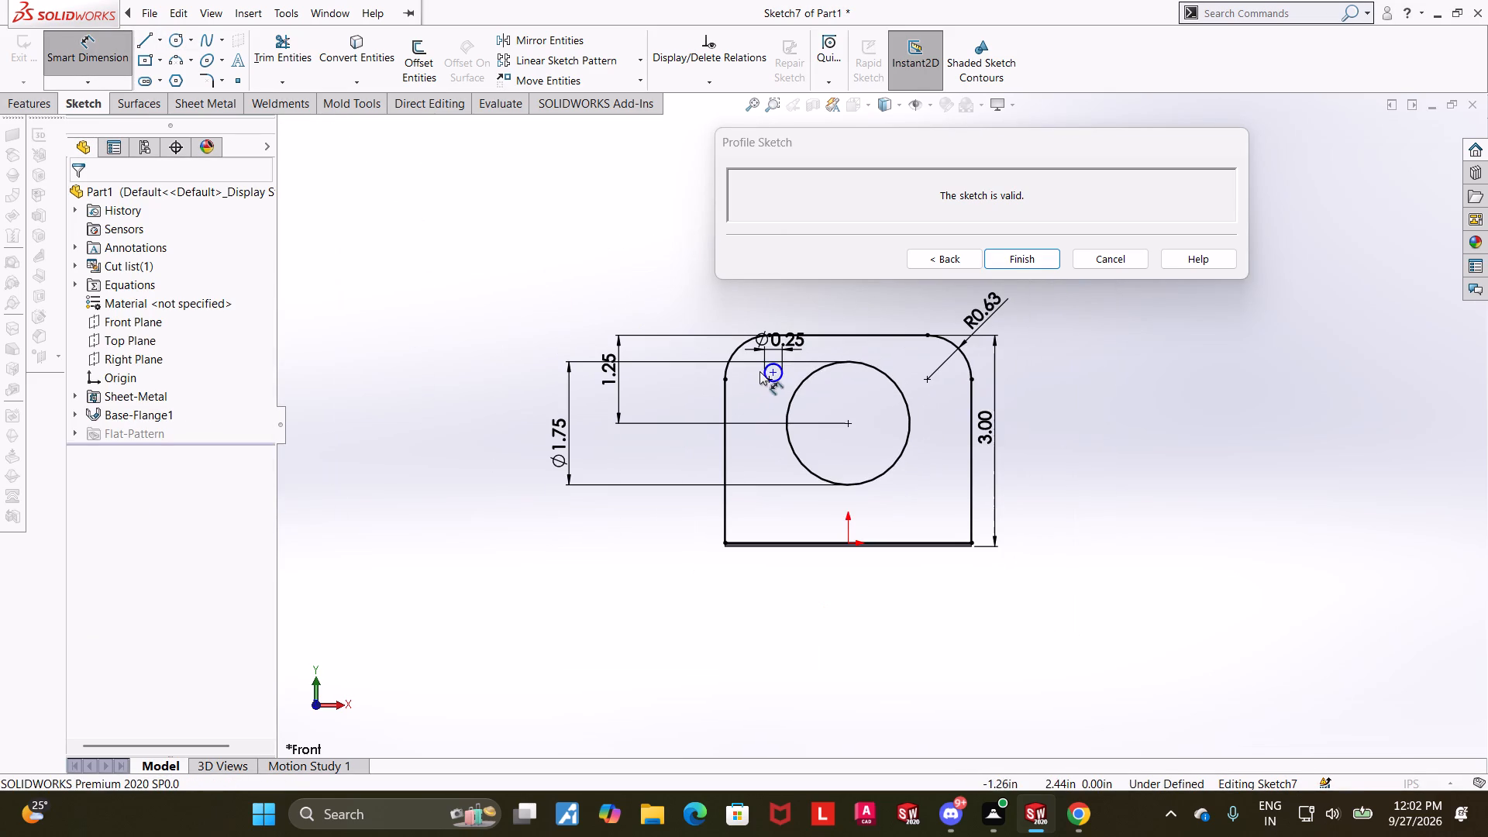
pyautogui.scroll(-5, 777, 370)
pyautogui.press('Escape')
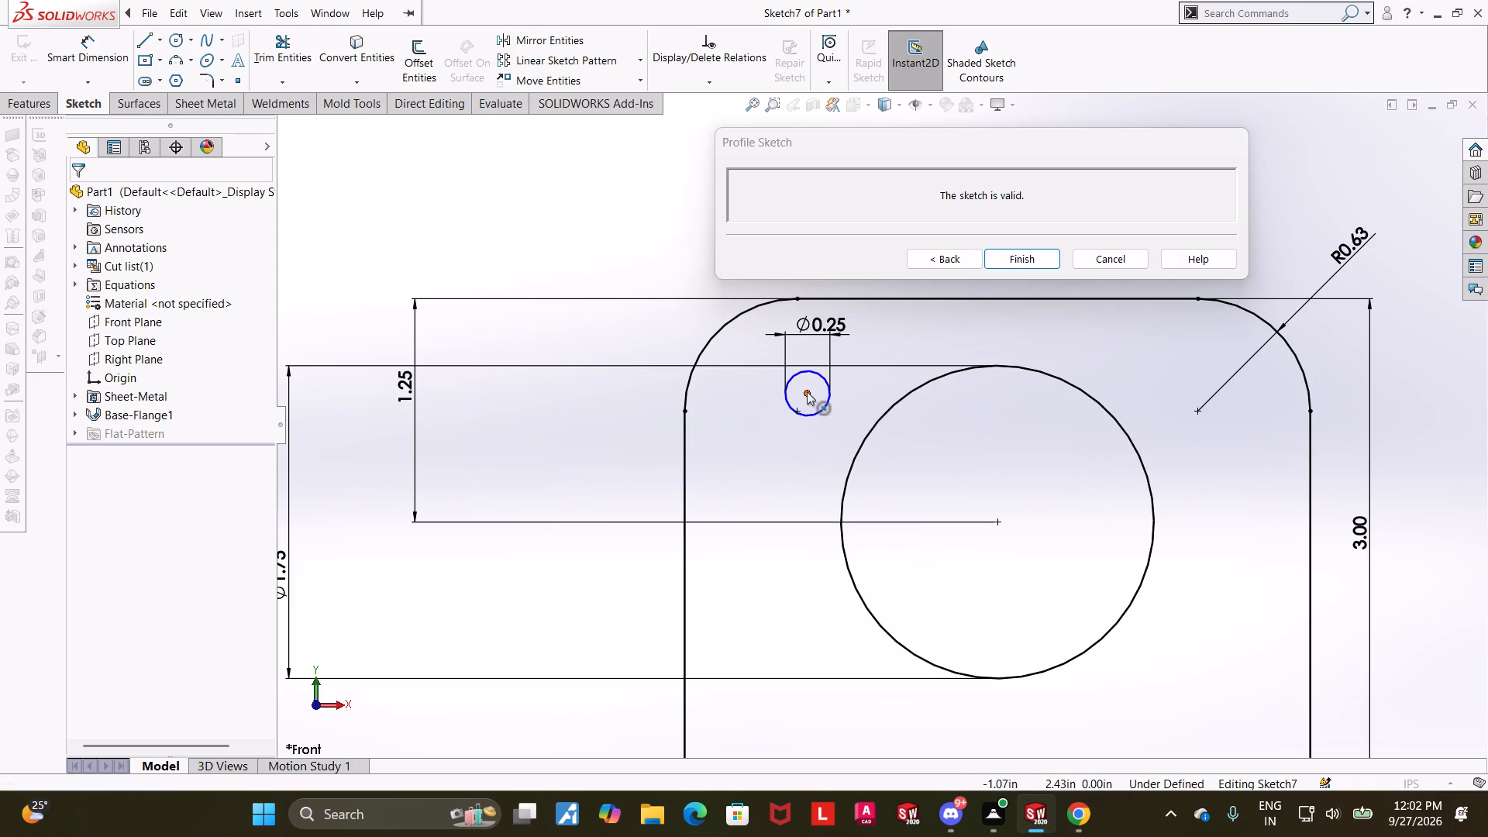
pyautogui.click(807, 391)
pyautogui.click(97, 40)
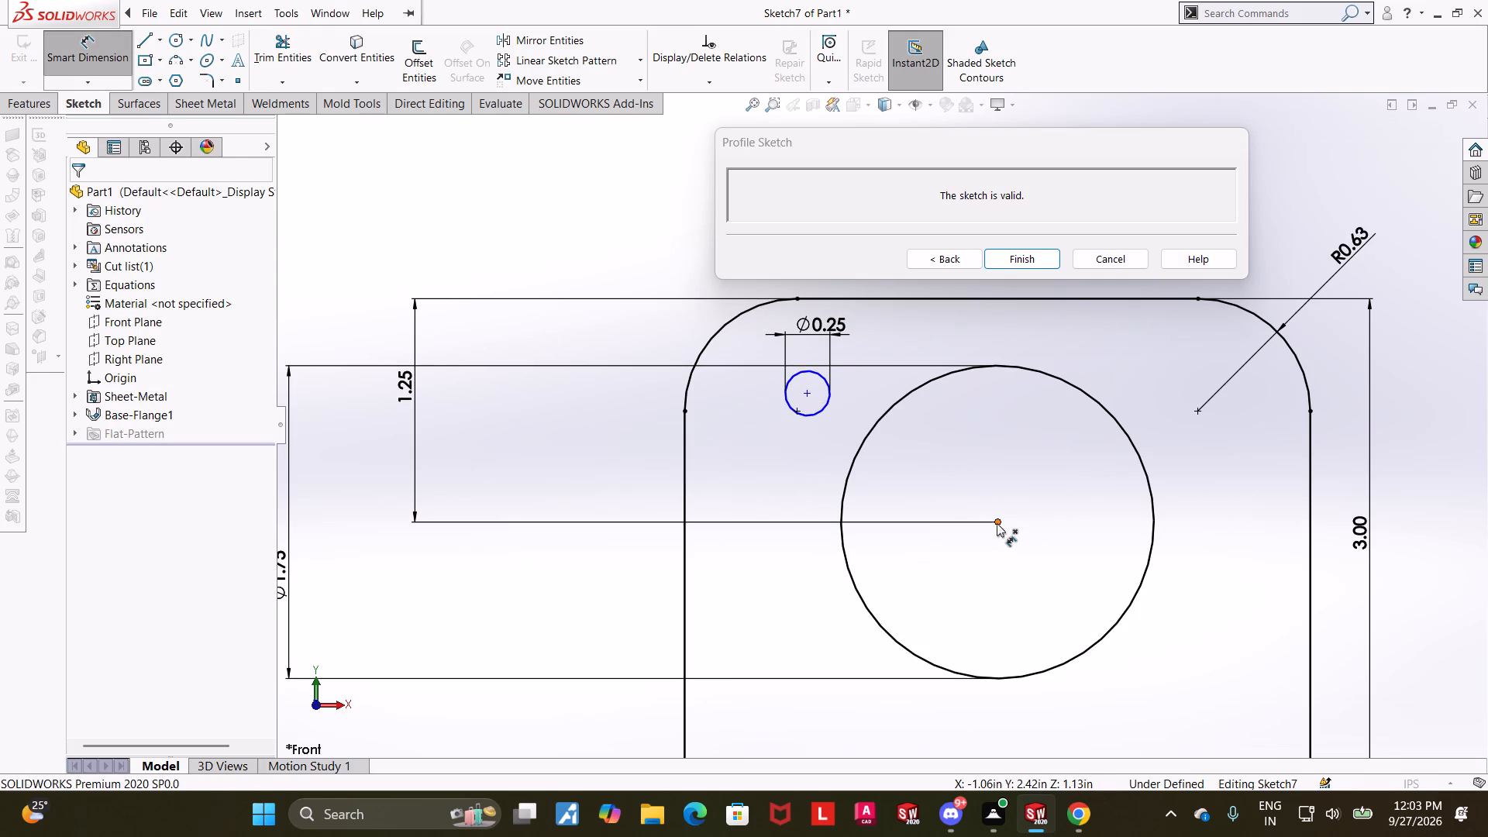
pyautogui.click(997, 523)
pyautogui.click(805, 391)
pyautogui.scroll(8, 879, 404)
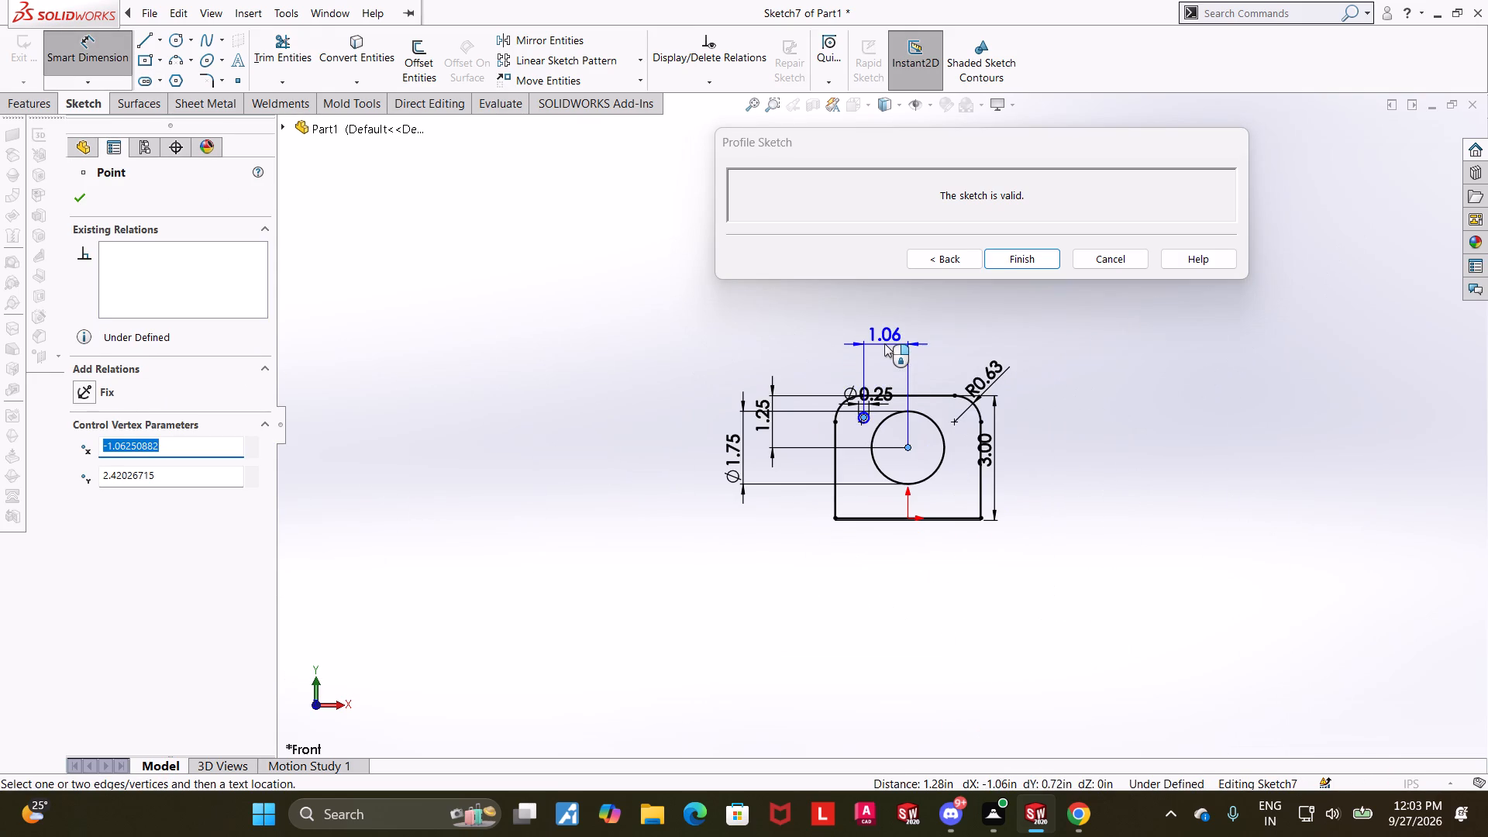
pyautogui.click(884, 343)
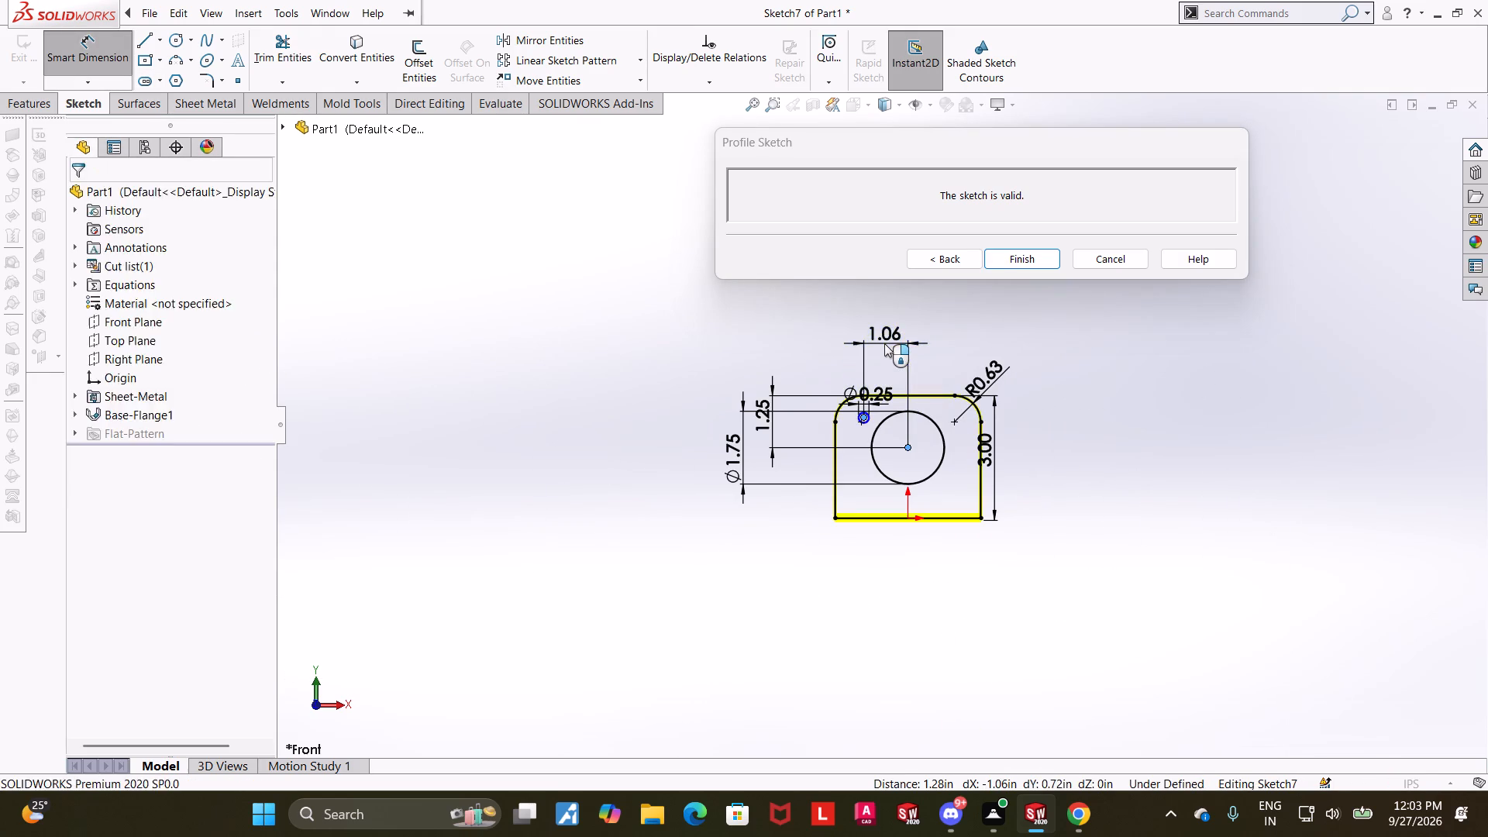
pyautogui.write('2.17/2')
pyautogui.press('Return')
pyautogui.press('Escape')
pyautogui.press('Escape')
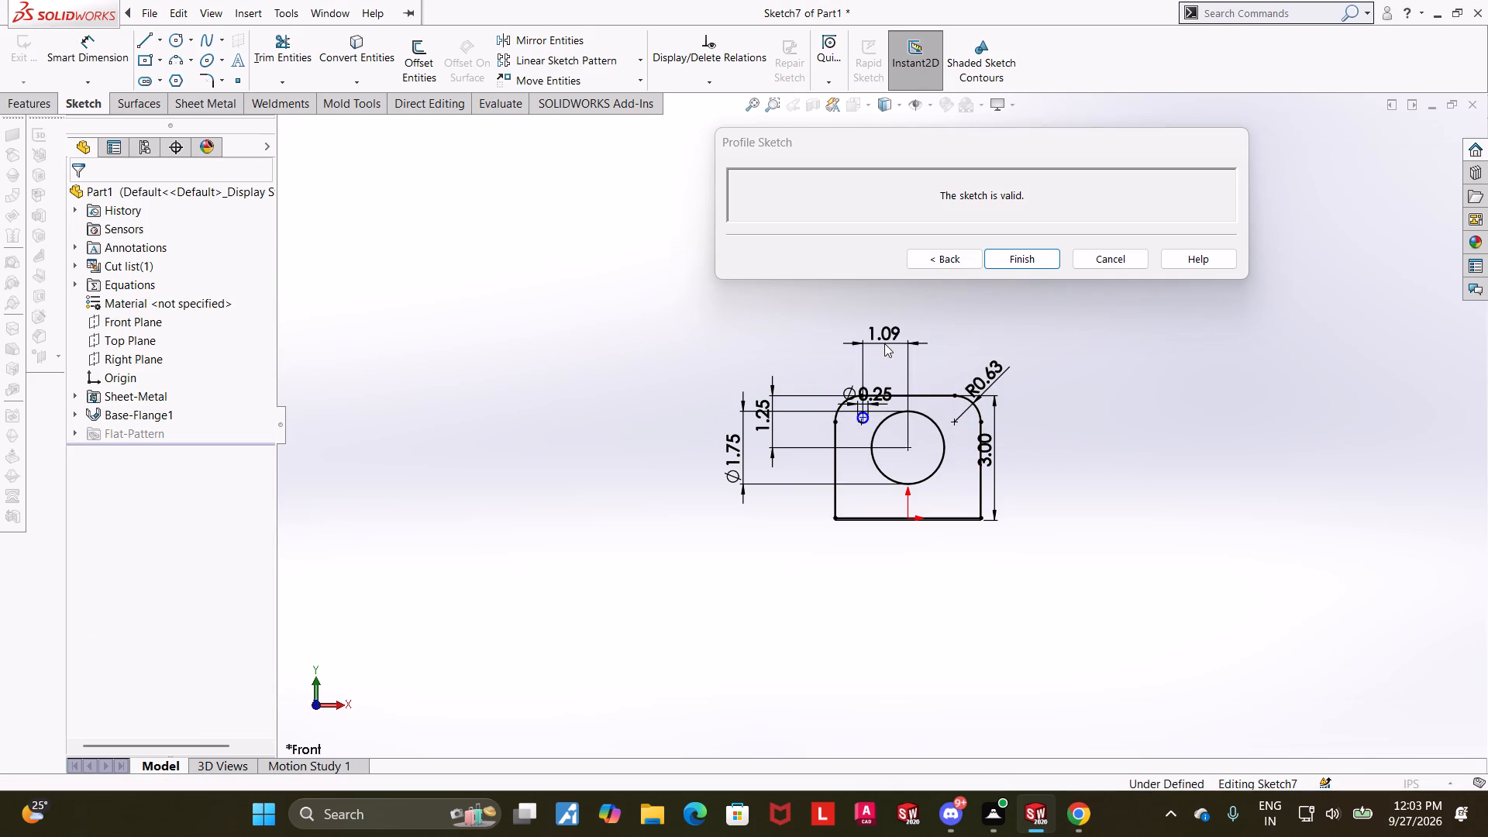
# Dimension the distance from the 0.25 in circle's centre to the profile's top line, entering 0.64 in.
pyautogui.scroll(-1, 982, 417)
pyautogui.scroll(-3, 949, 338)
pyautogui.scroll(-2, 877, 494)
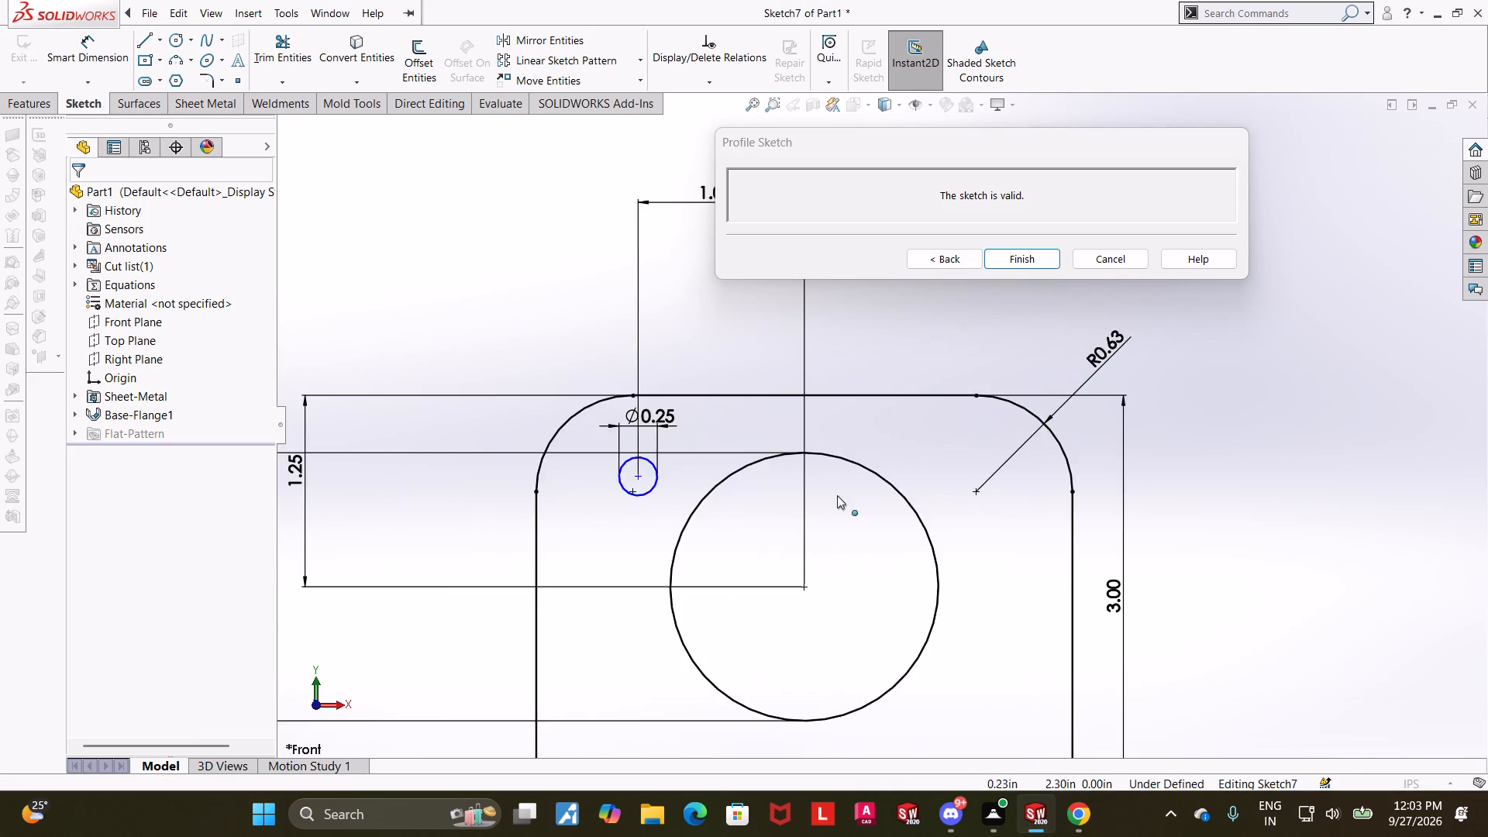
pyautogui.scroll(-3, 837, 495)
pyautogui.scroll(9, 685, 494)
pyautogui.scroll(-1, 952, 435)
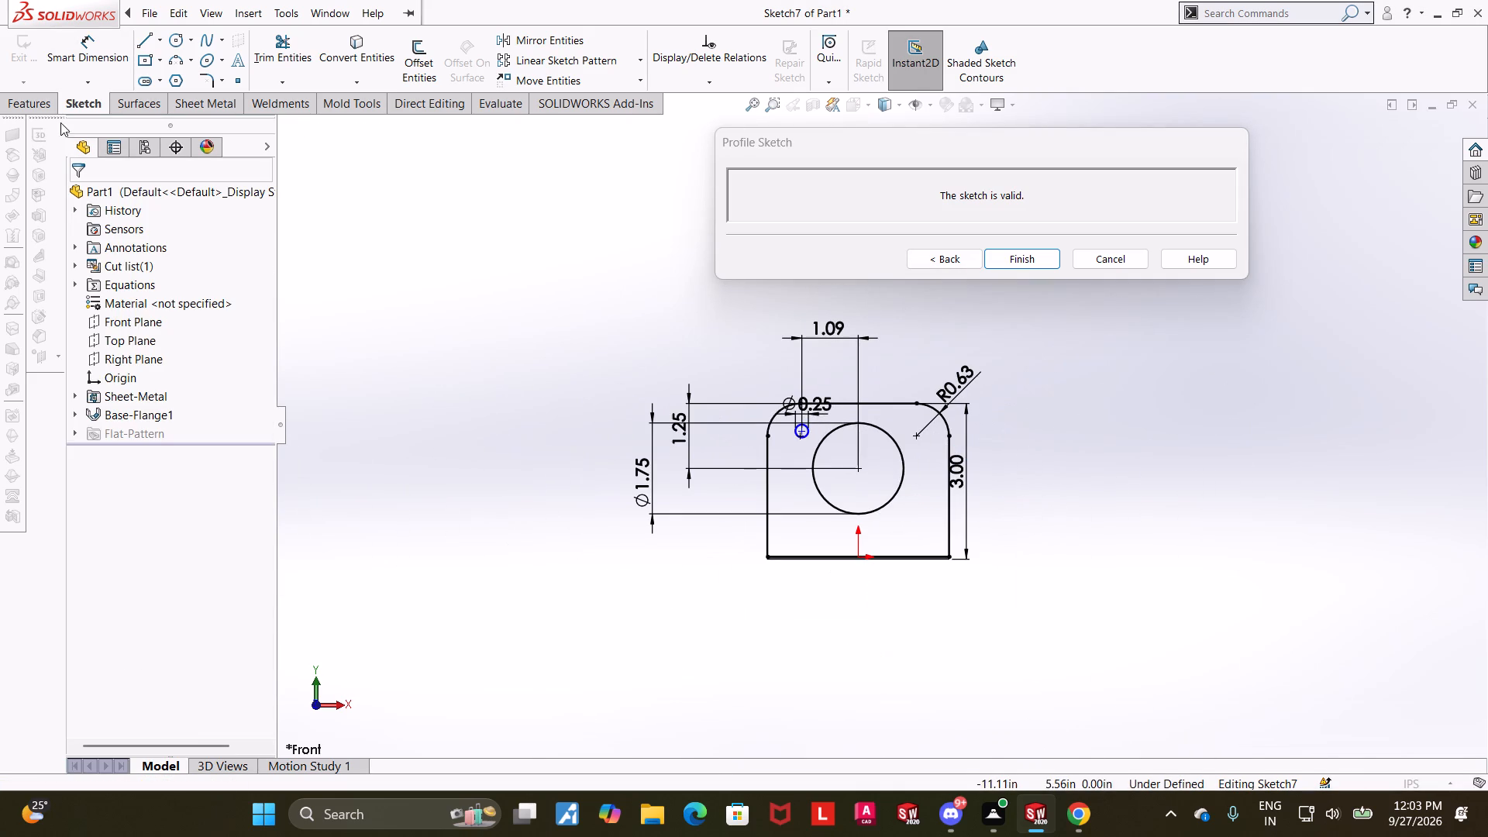
pyautogui.click(89, 56)
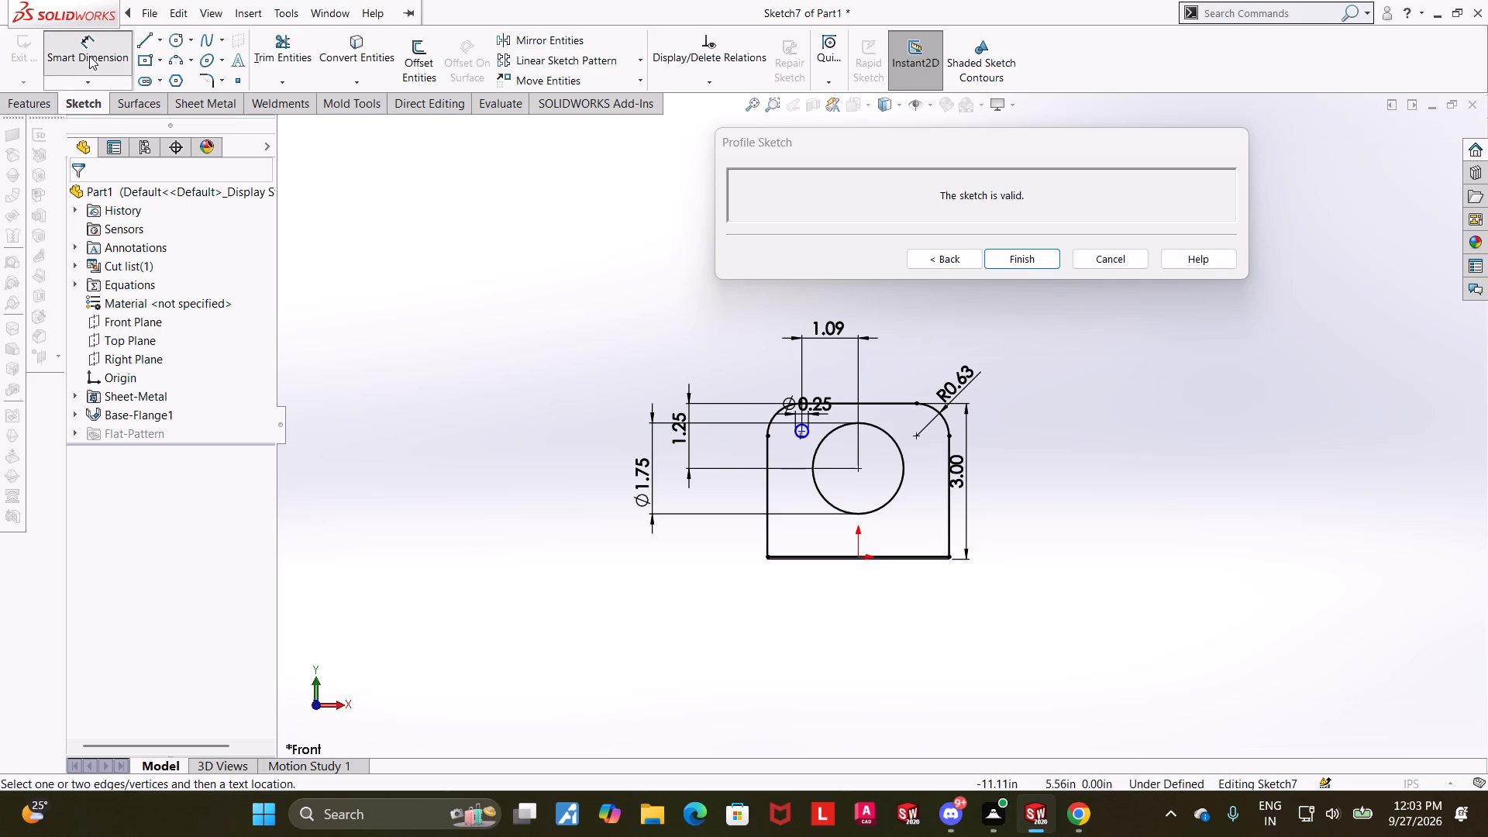
pyautogui.scroll(-3, 634, 391)
pyautogui.scroll(-4, 1061, 538)
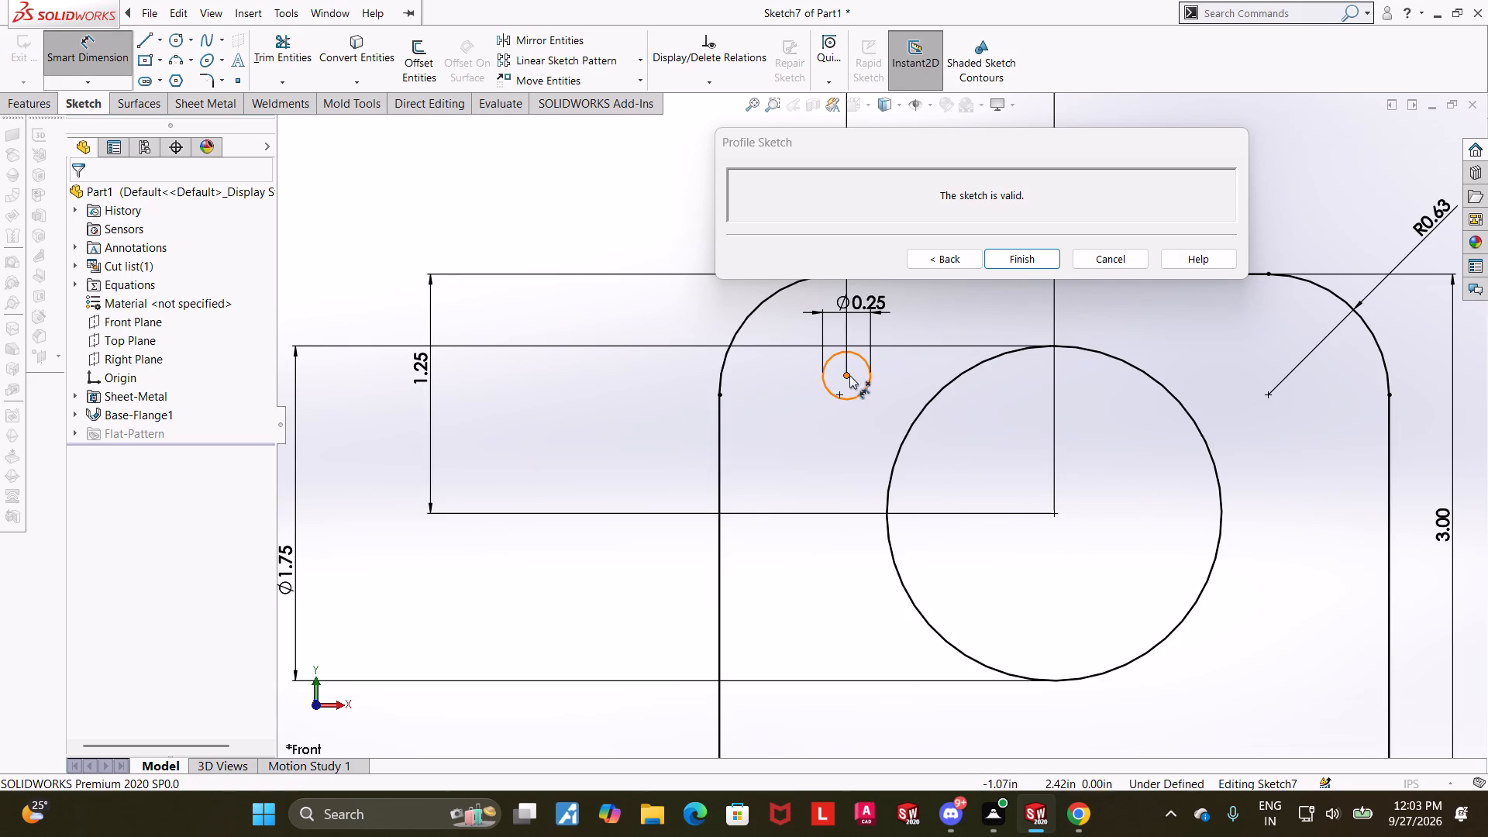
pyautogui.click(848, 375)
pyautogui.scroll(3, 858, 384)
pyautogui.click(925, 336)
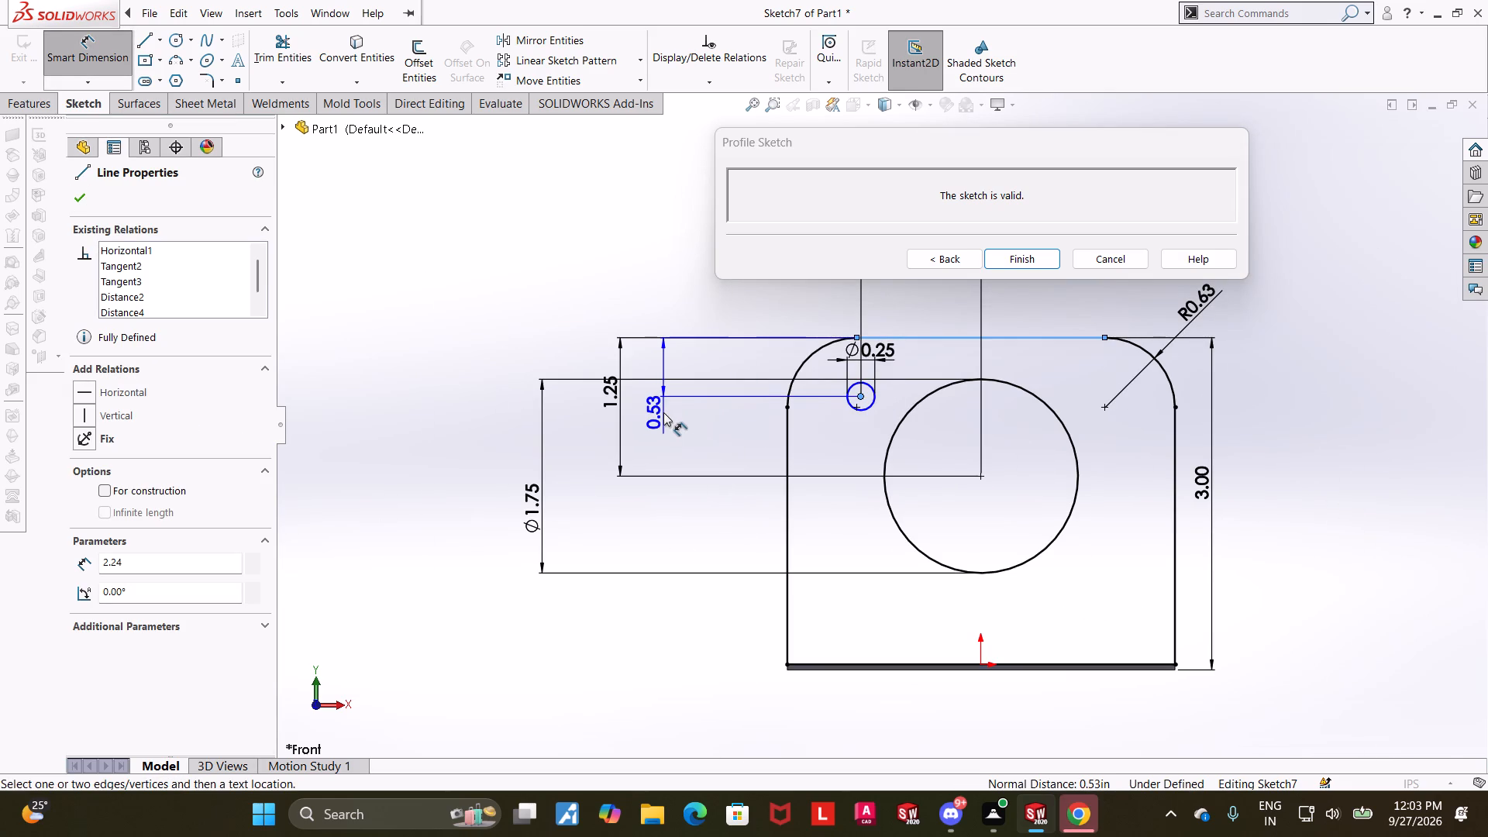
pyautogui.click(663, 412)
pyautogui.write('0.6')
pyautogui.press('4')
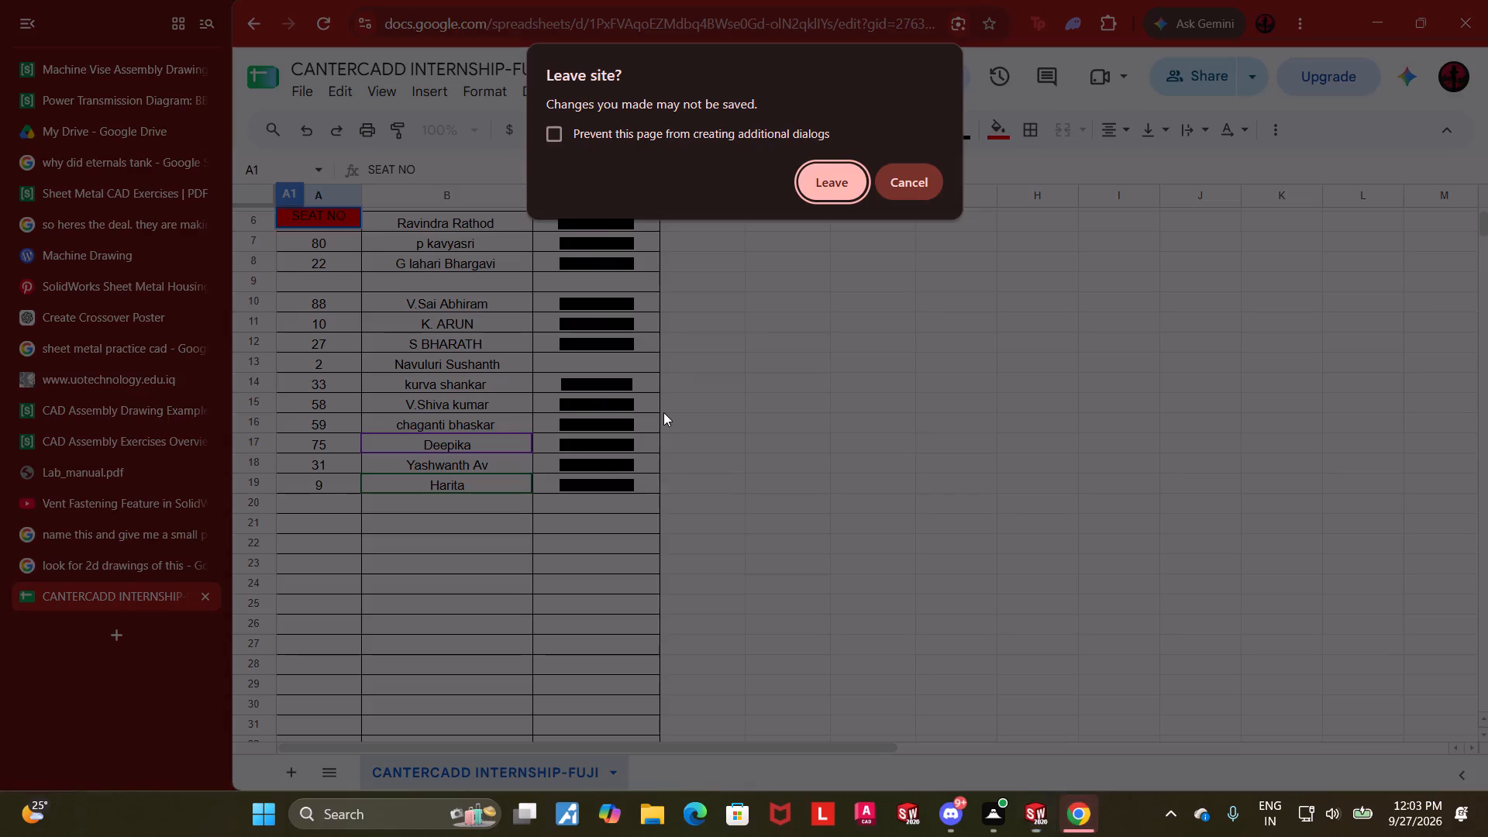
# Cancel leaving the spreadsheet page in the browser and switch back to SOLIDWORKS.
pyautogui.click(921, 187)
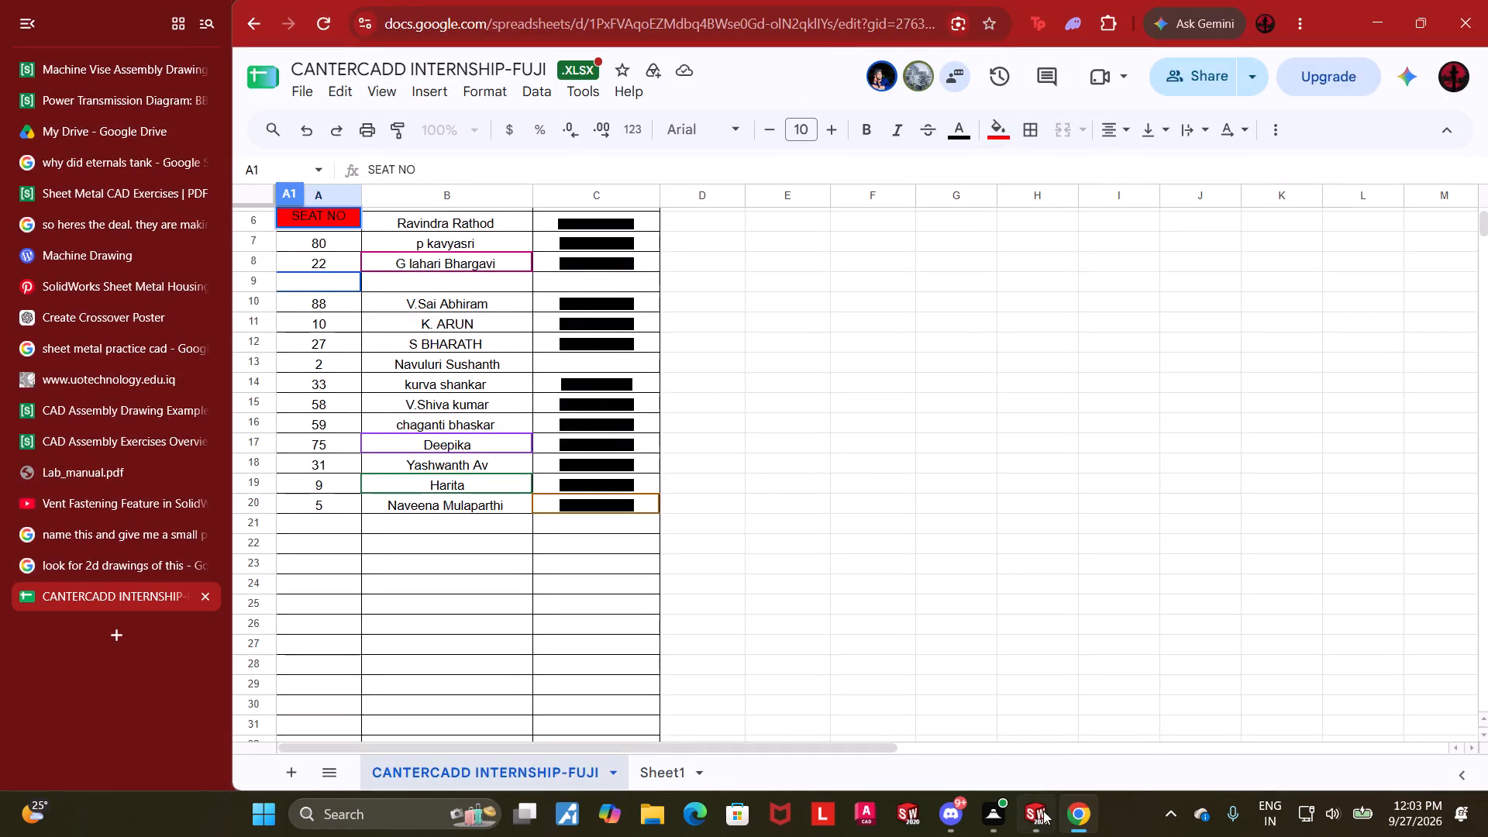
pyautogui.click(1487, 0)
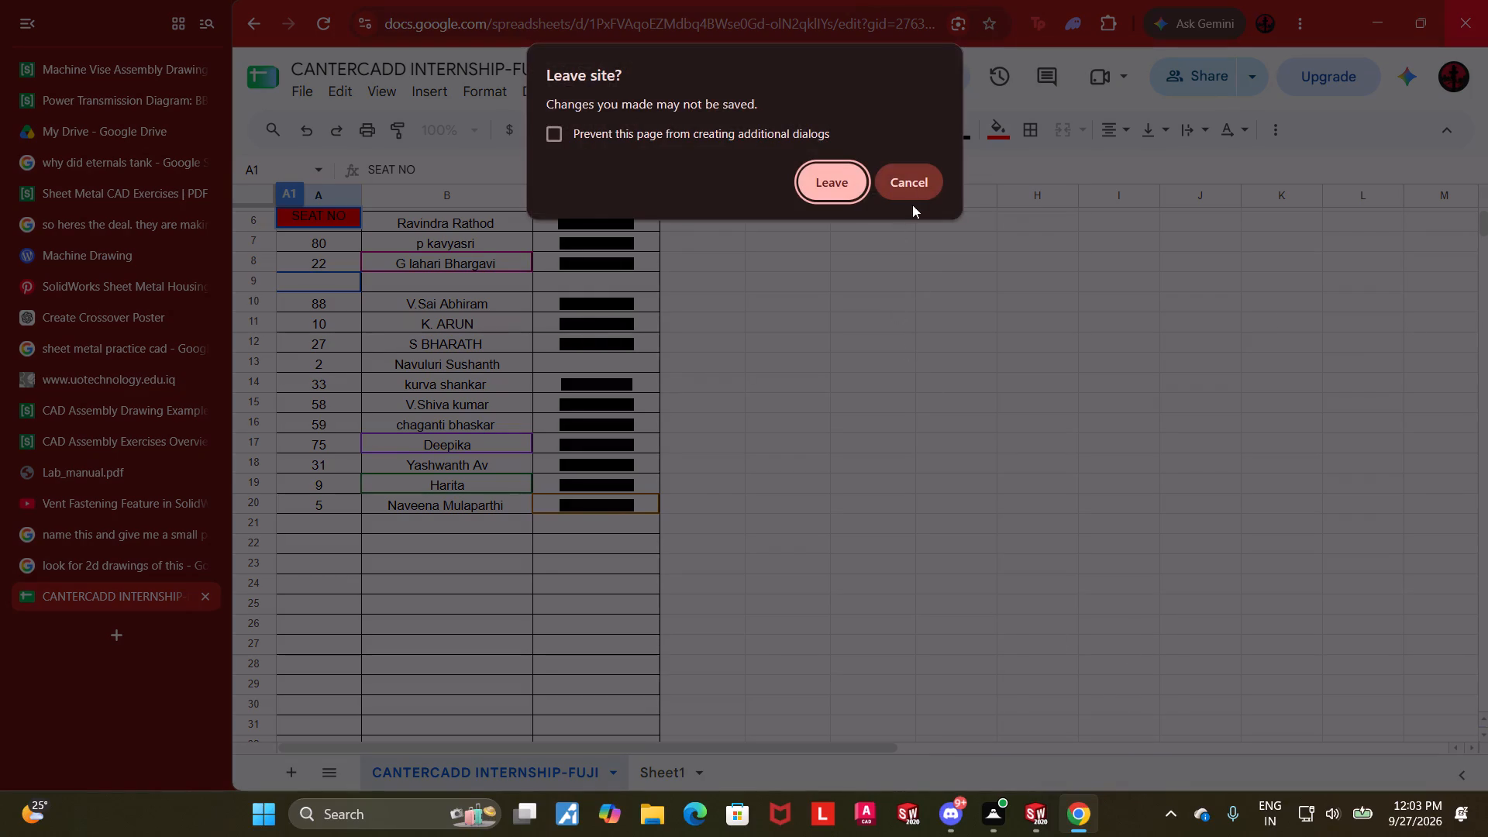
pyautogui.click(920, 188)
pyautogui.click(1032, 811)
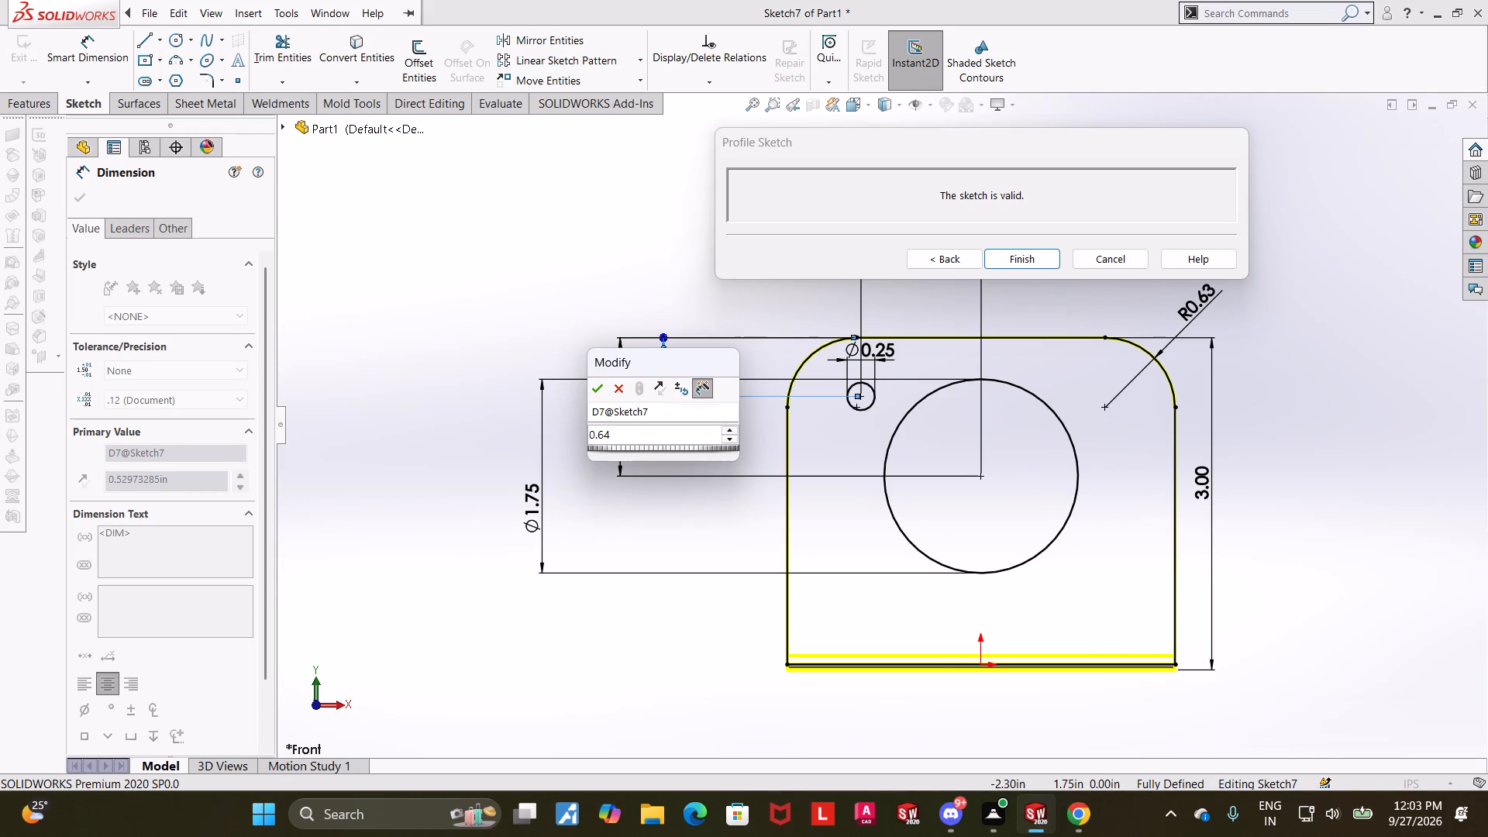
# Apply the 0.64 in distance between the 0.25 in circle's centre and the top line, and leave dimensioning.
pyautogui.click(595, 393)
pyautogui.doubleClick(443, 384)
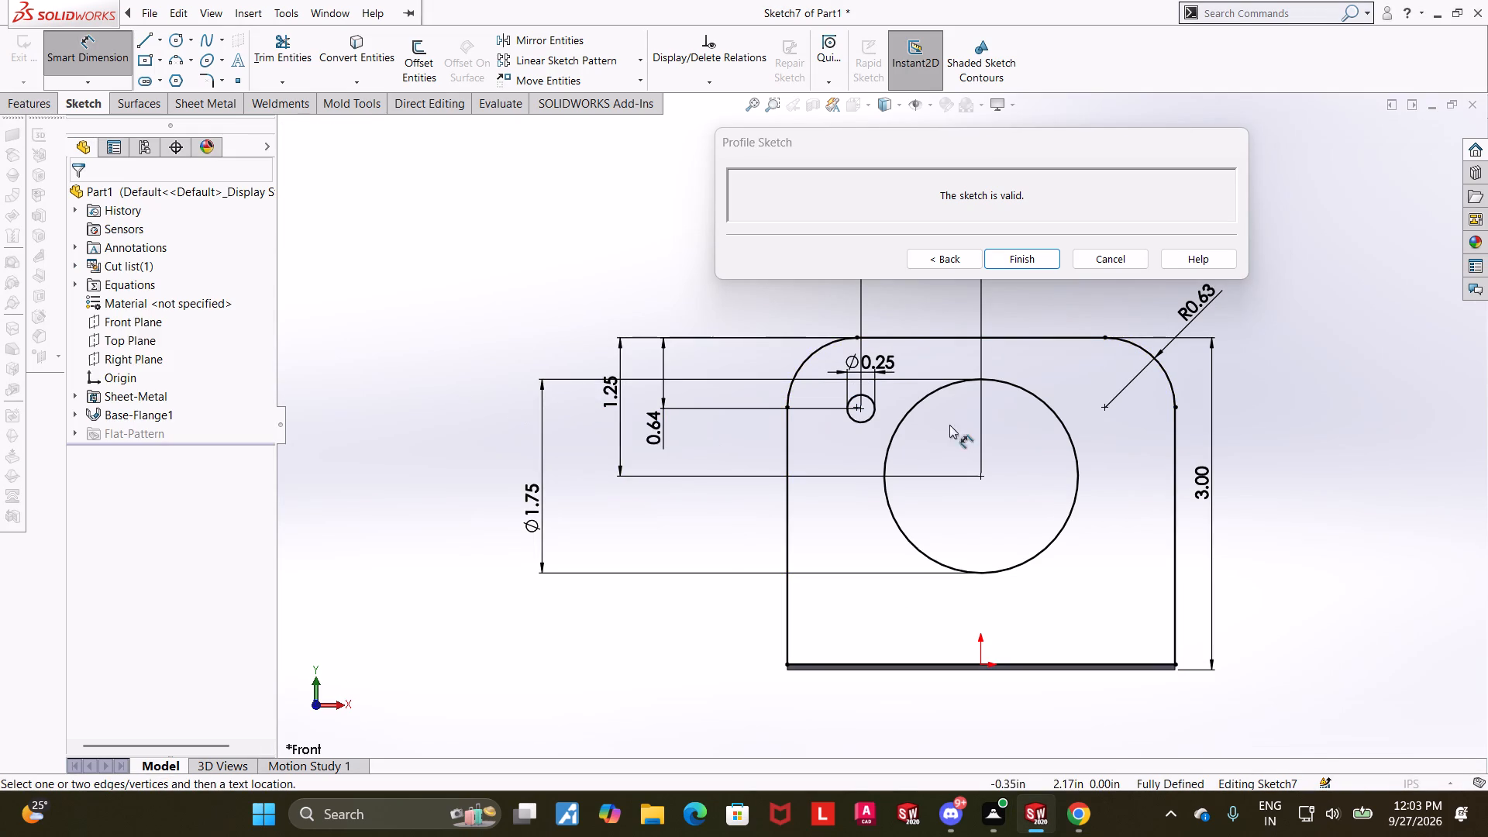
pyautogui.scroll(-2, 937, 428)
pyautogui.scroll(1, 887, 427)
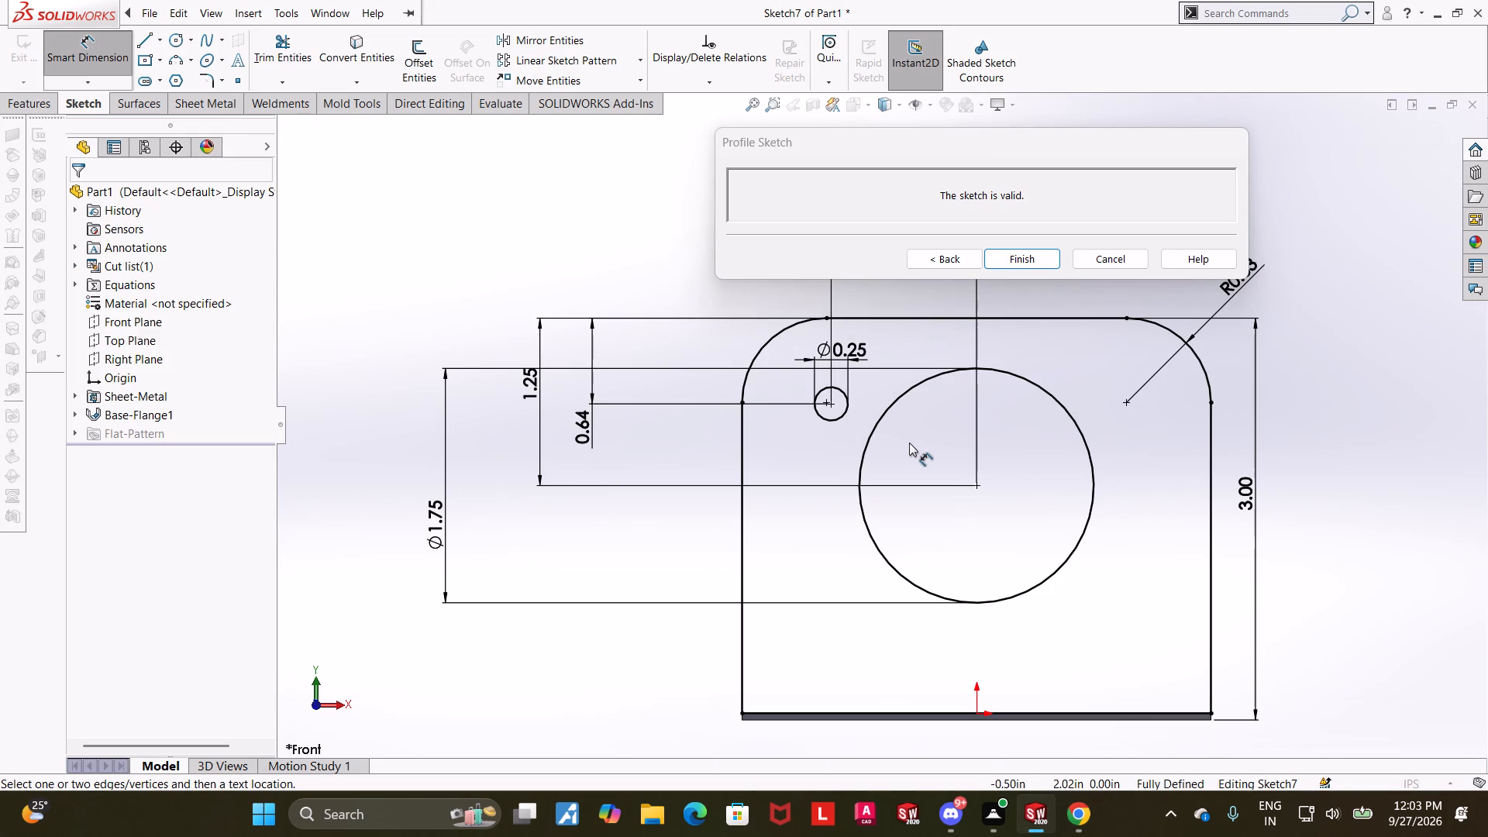
pyautogui.scroll(5, 909, 443)
pyautogui.scroll(-2, 1095, 415)
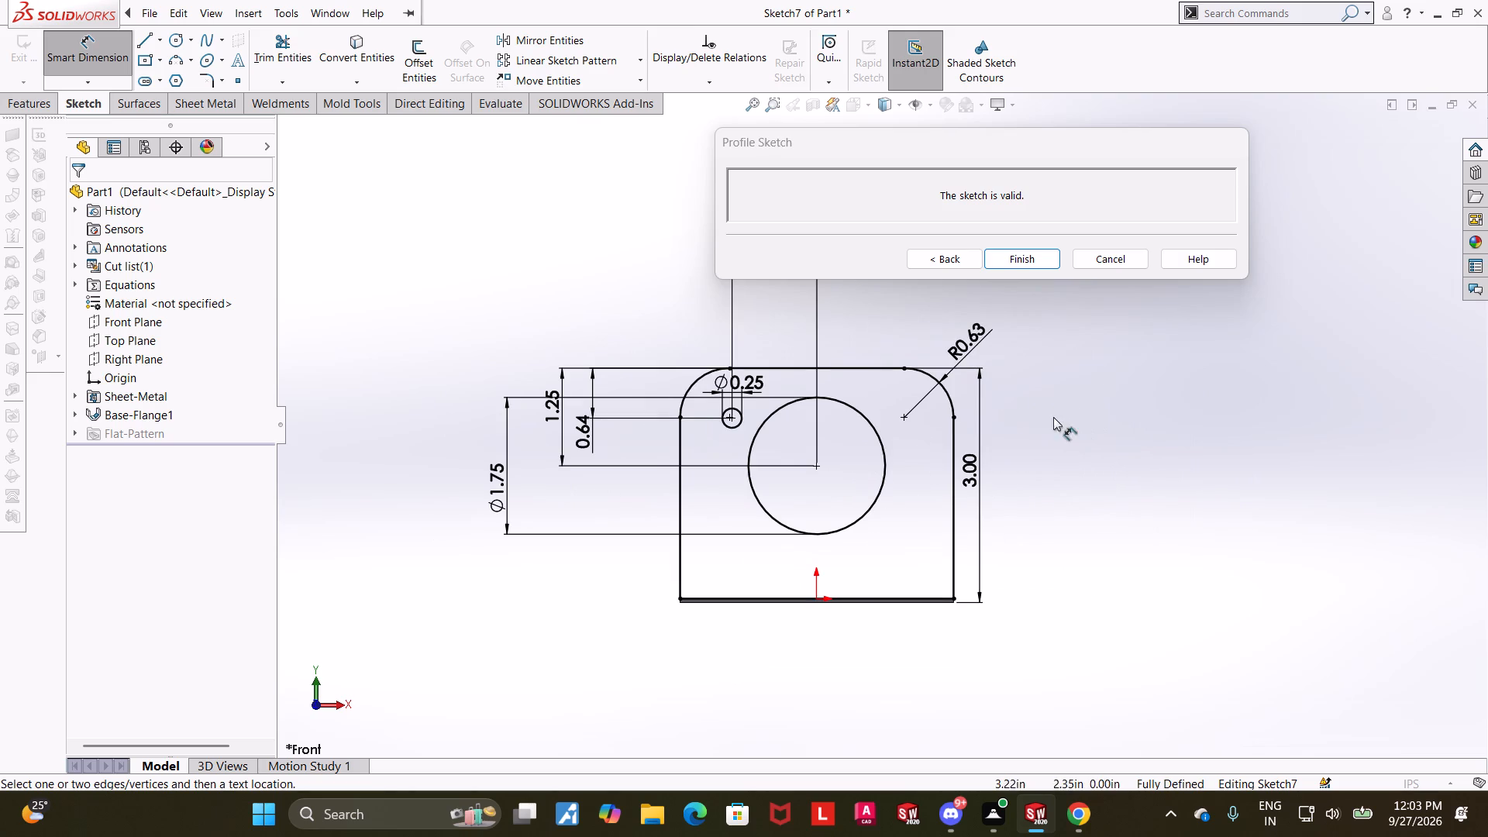
pyautogui.press('Escape')
pyautogui.press('Escape')
# Reposition dimensions for clarity: 1.09 closer to the profile, 1.25 farther out, and the 0.25 diameter below its circle.
pyautogui.scroll(-1, 790, 454)
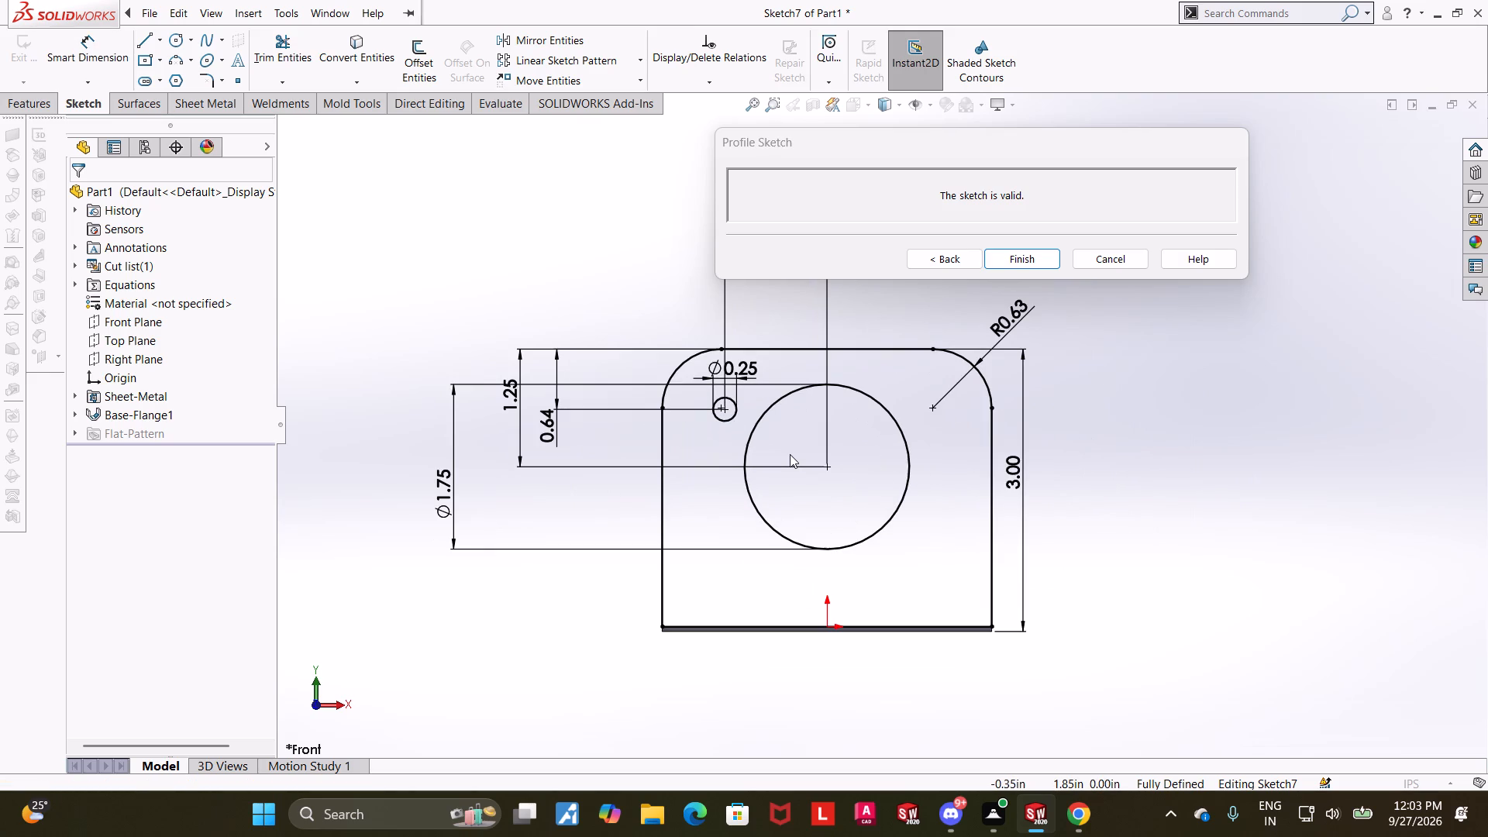
pyautogui.scroll(3, 790, 454)
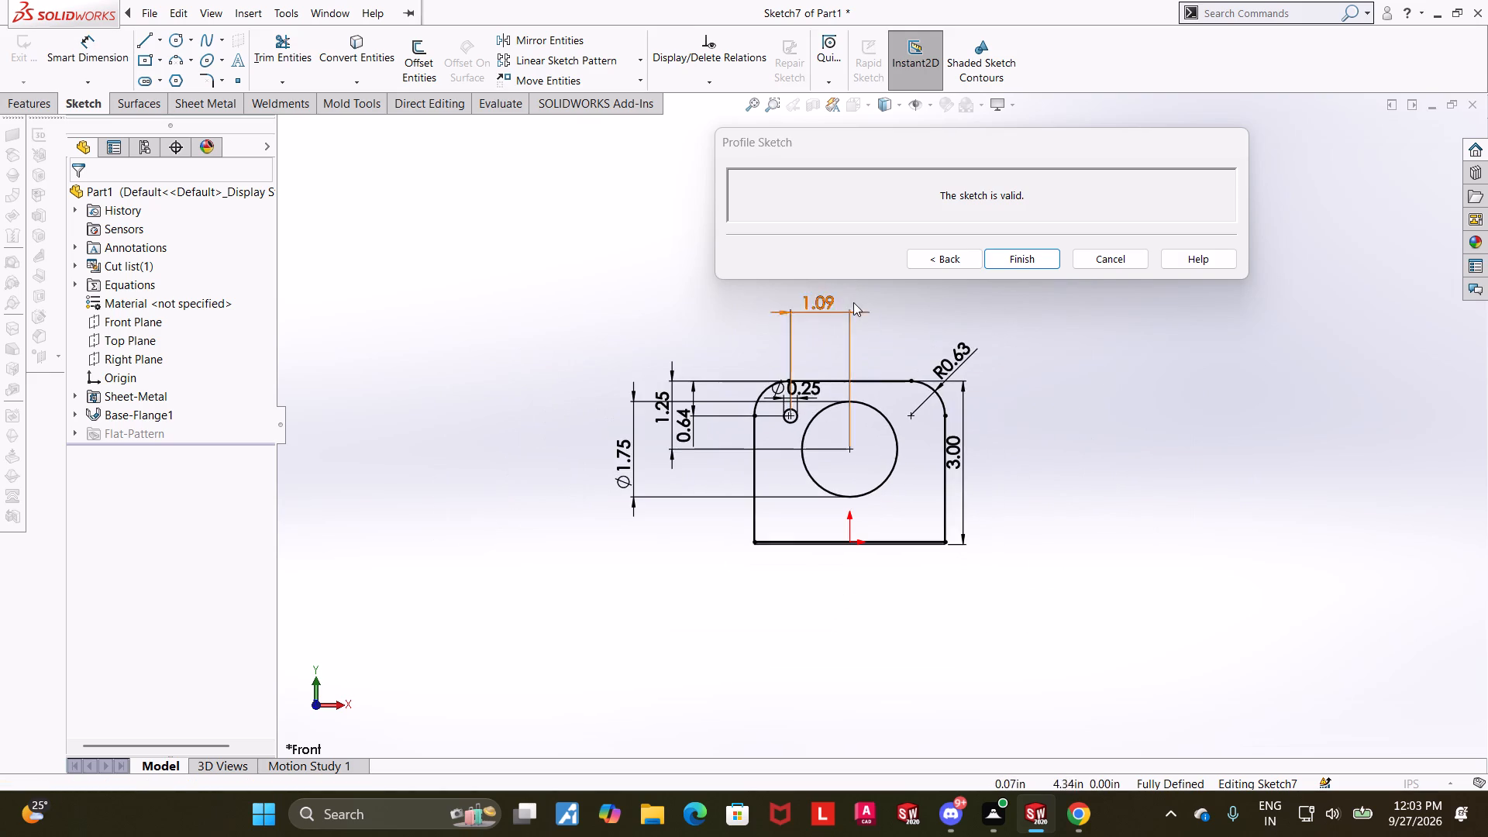
pyautogui.scroll(-2, 853, 298)
pyautogui.moveTo(813, 326); pyautogui.dragTo(809, 376)
pyautogui.click(1158, 398)
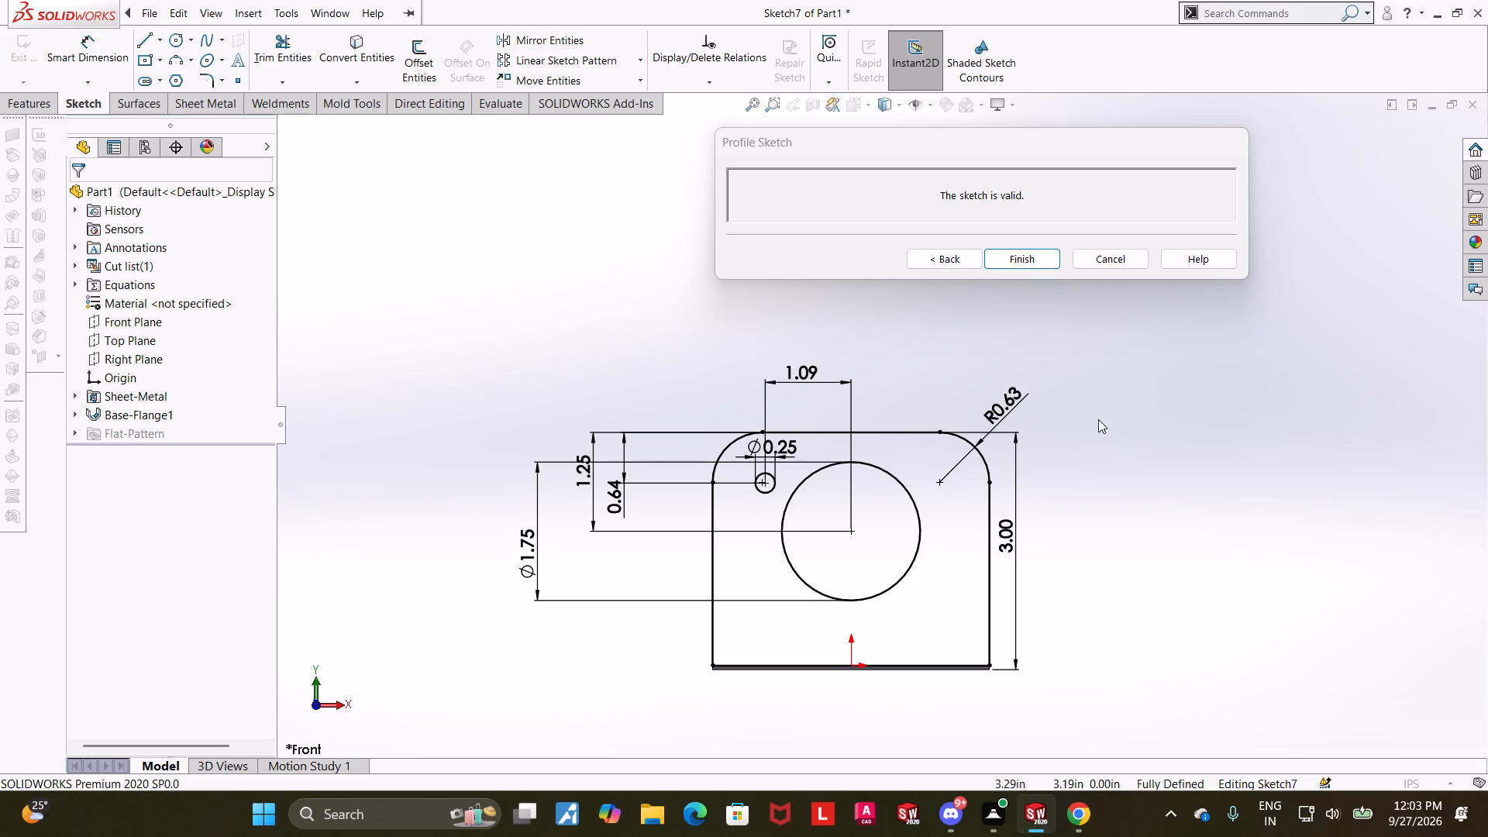
pyautogui.scroll(-2, 713, 511)
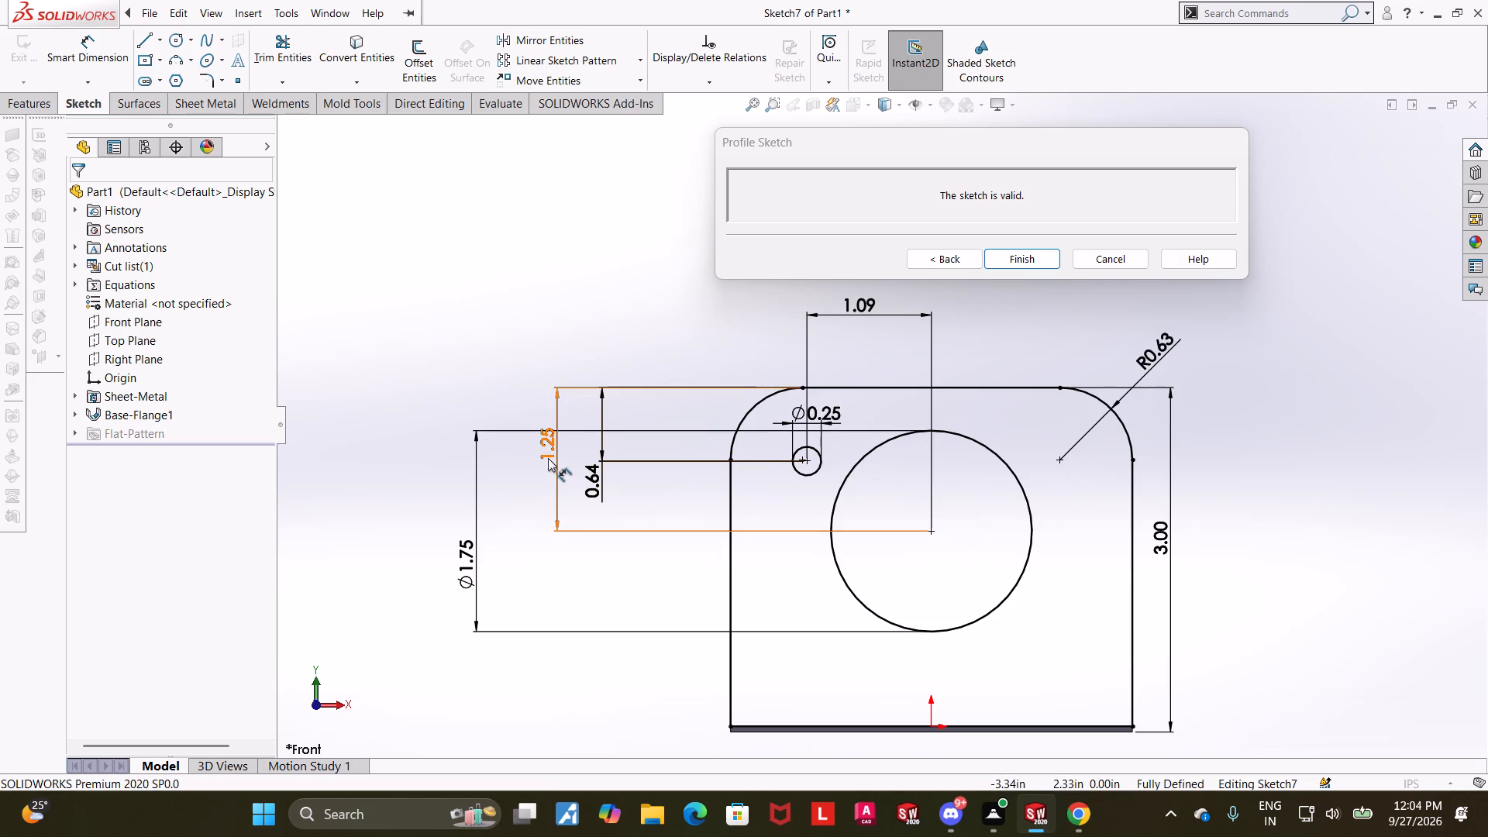
pyautogui.moveTo(549, 458); pyautogui.dragTo(532, 459)
pyautogui.click(388, 431)
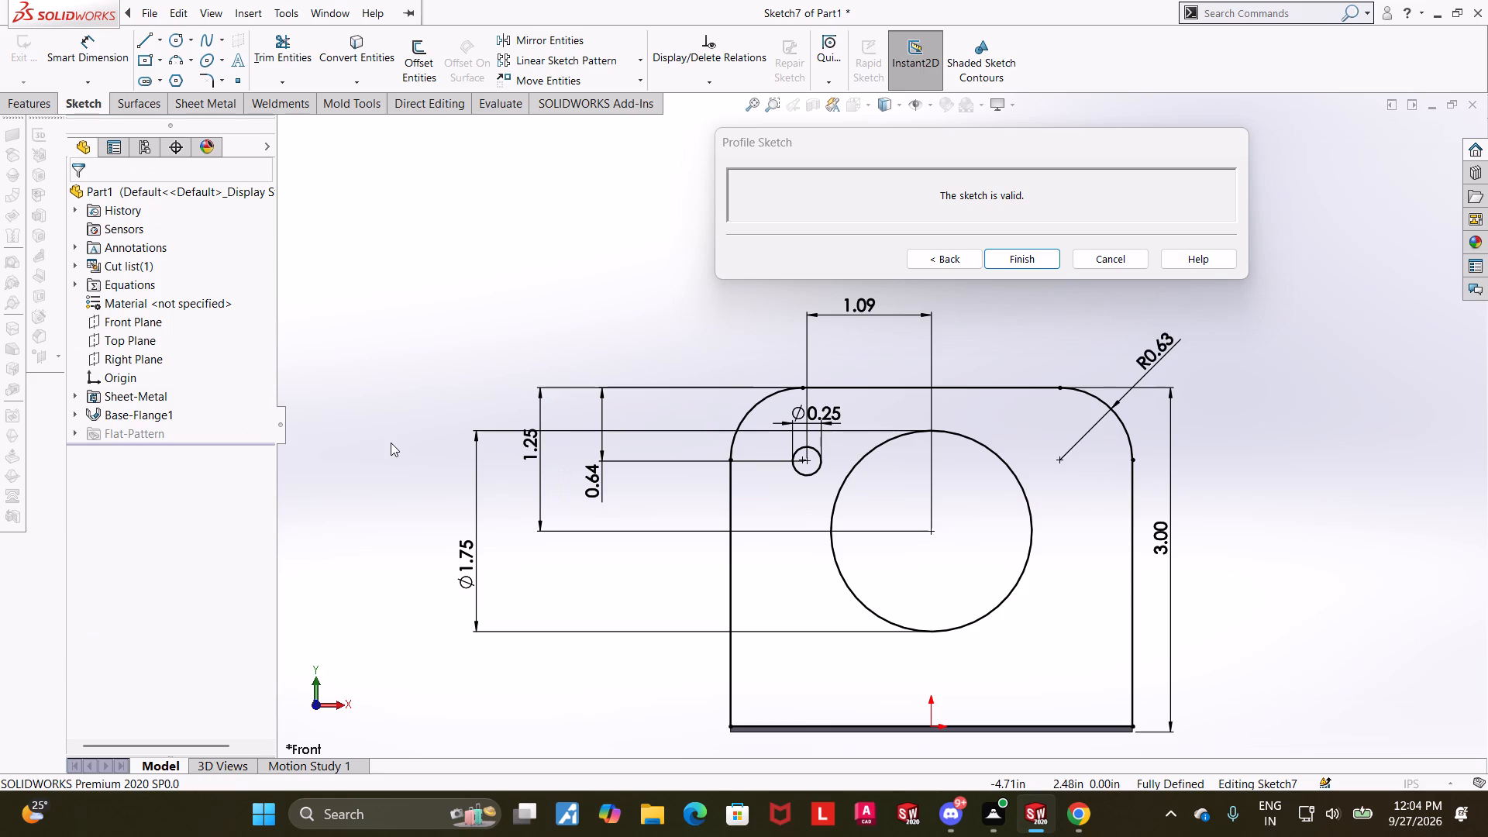
pyautogui.moveTo(830, 415); pyautogui.dragTo(807, 494)
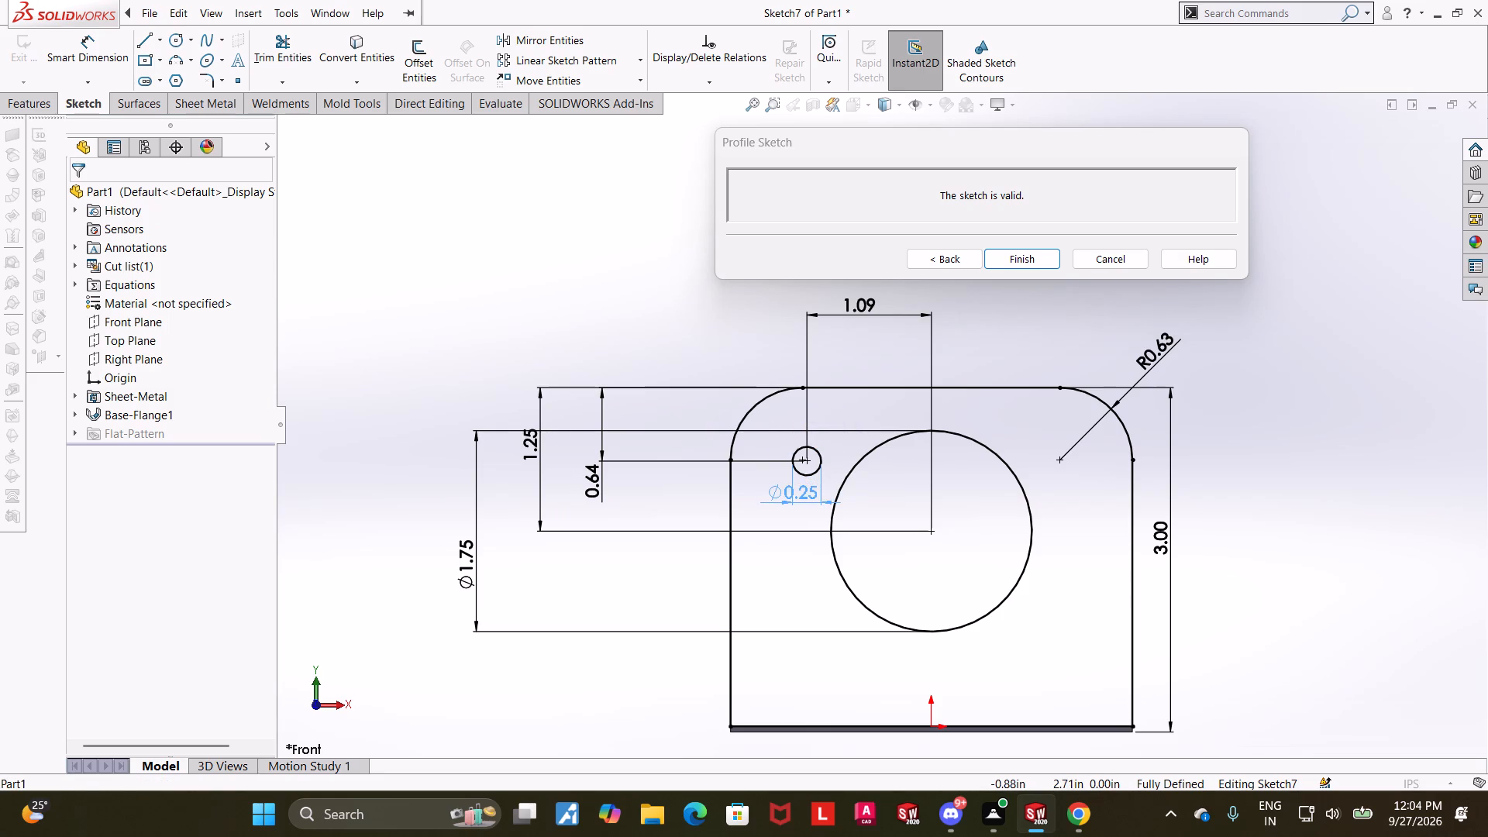
pyautogui.click(581, 323)
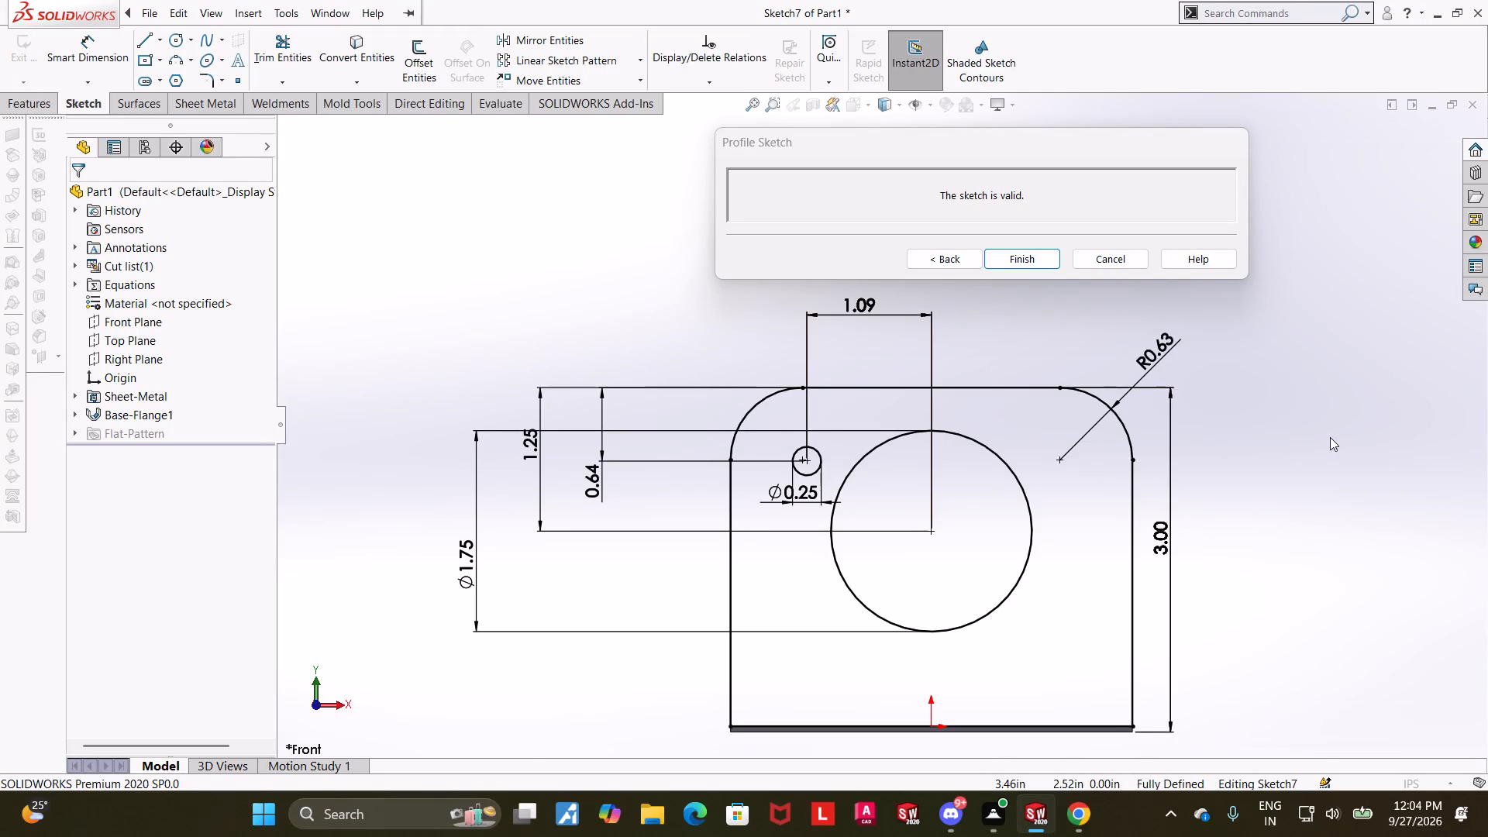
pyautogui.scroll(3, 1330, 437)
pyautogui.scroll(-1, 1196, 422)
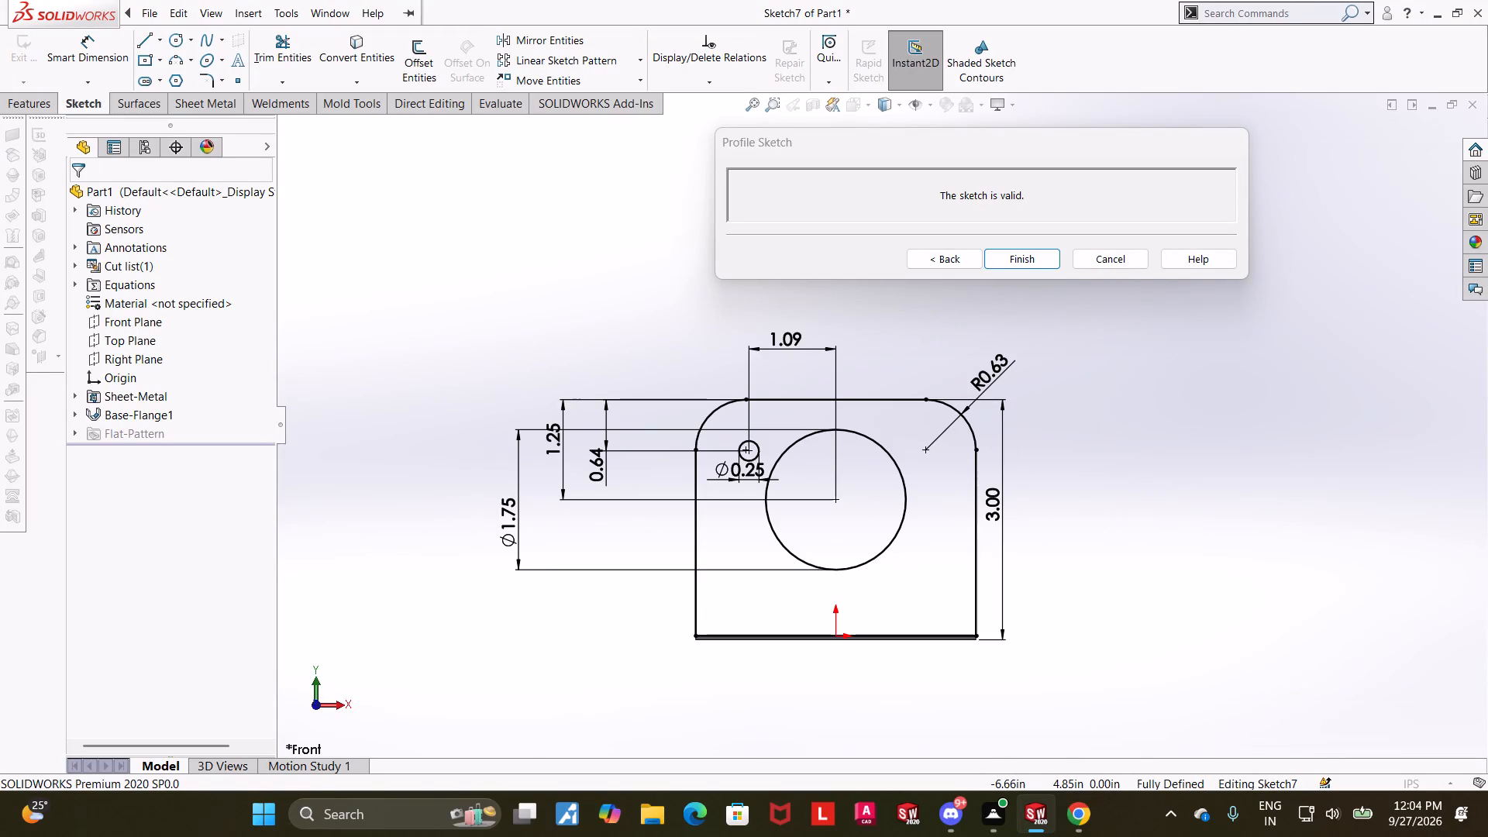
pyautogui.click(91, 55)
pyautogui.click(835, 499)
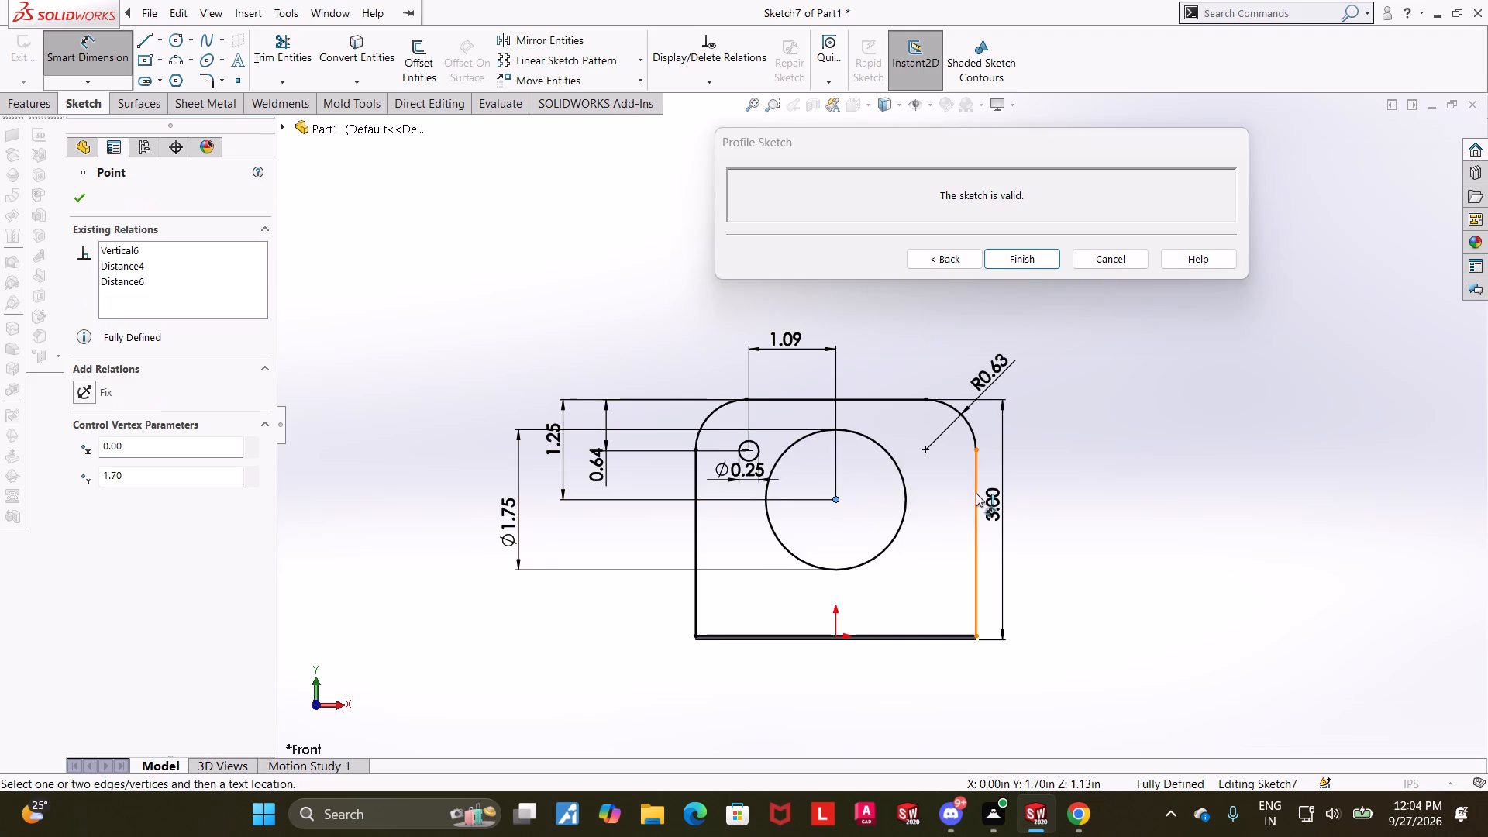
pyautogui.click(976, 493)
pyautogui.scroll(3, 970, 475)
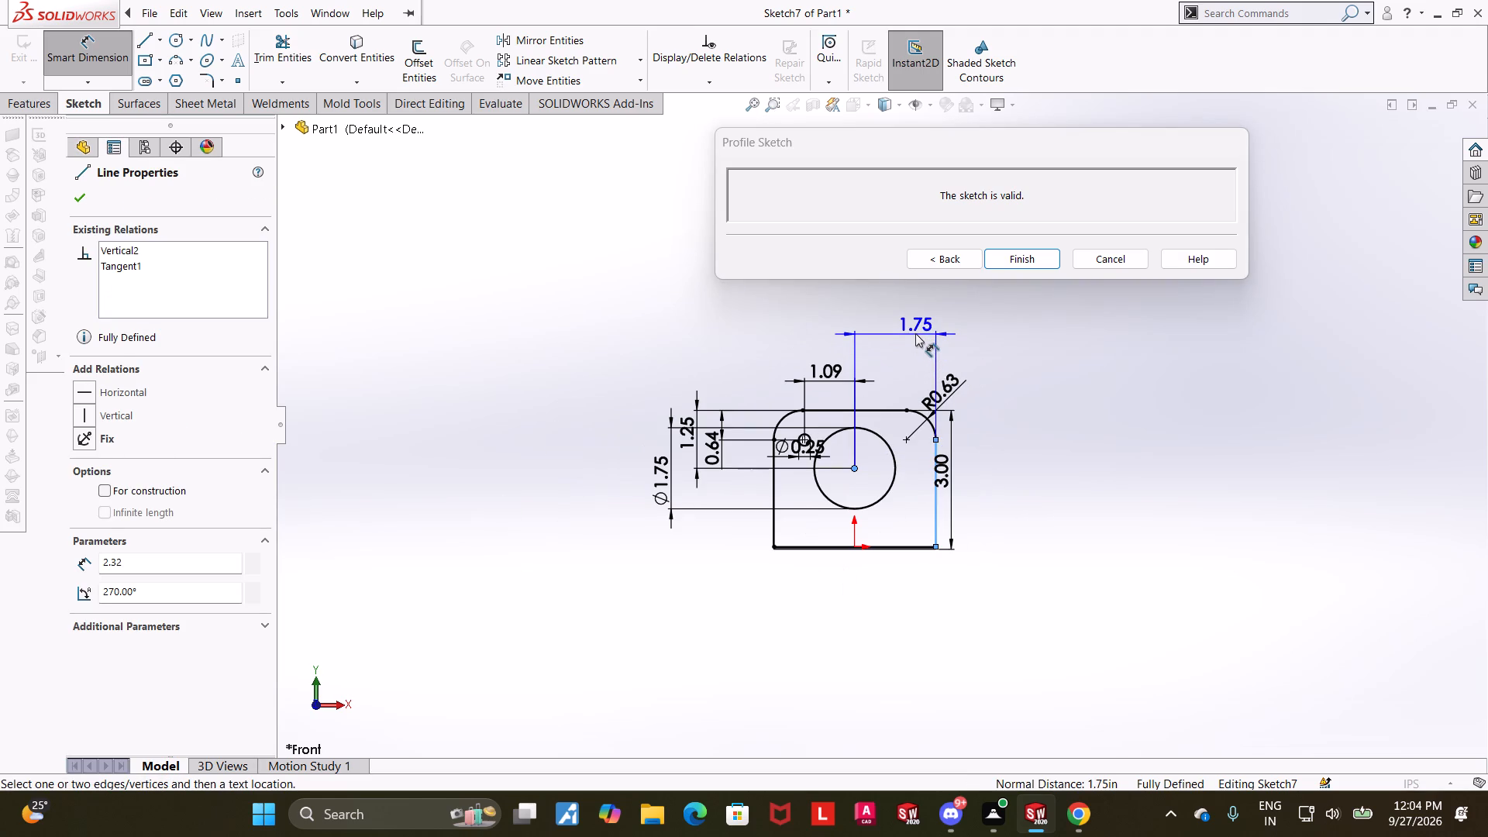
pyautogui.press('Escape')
# Sketch a second small circle near the centre point of the profile's upper-right fillet, beside the 1.75 in circle.
pyautogui.click(181, 39)
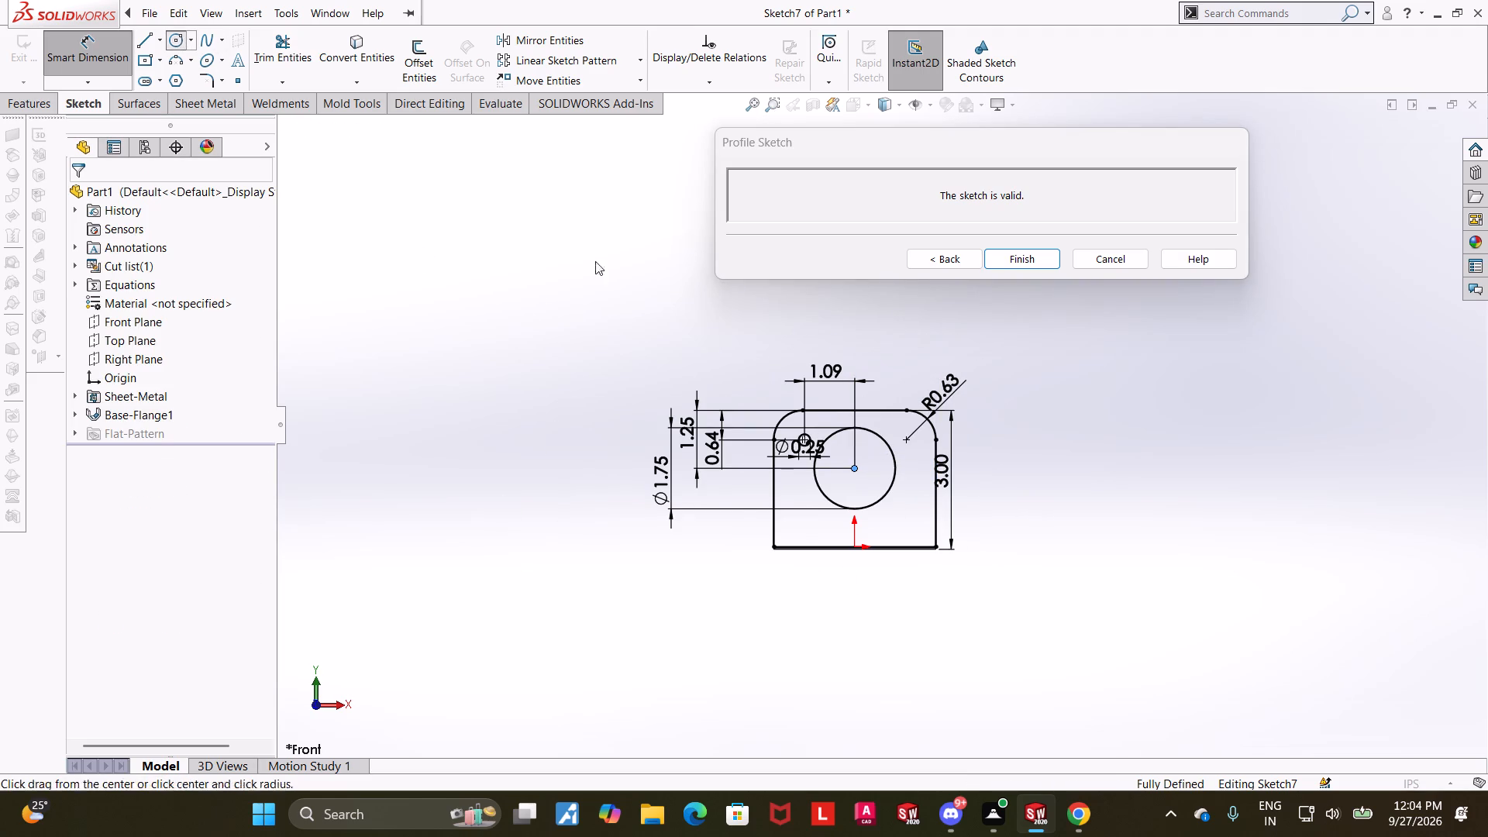
pyautogui.scroll(-6, 959, 390)
pyautogui.scroll(-2, 854, 488)
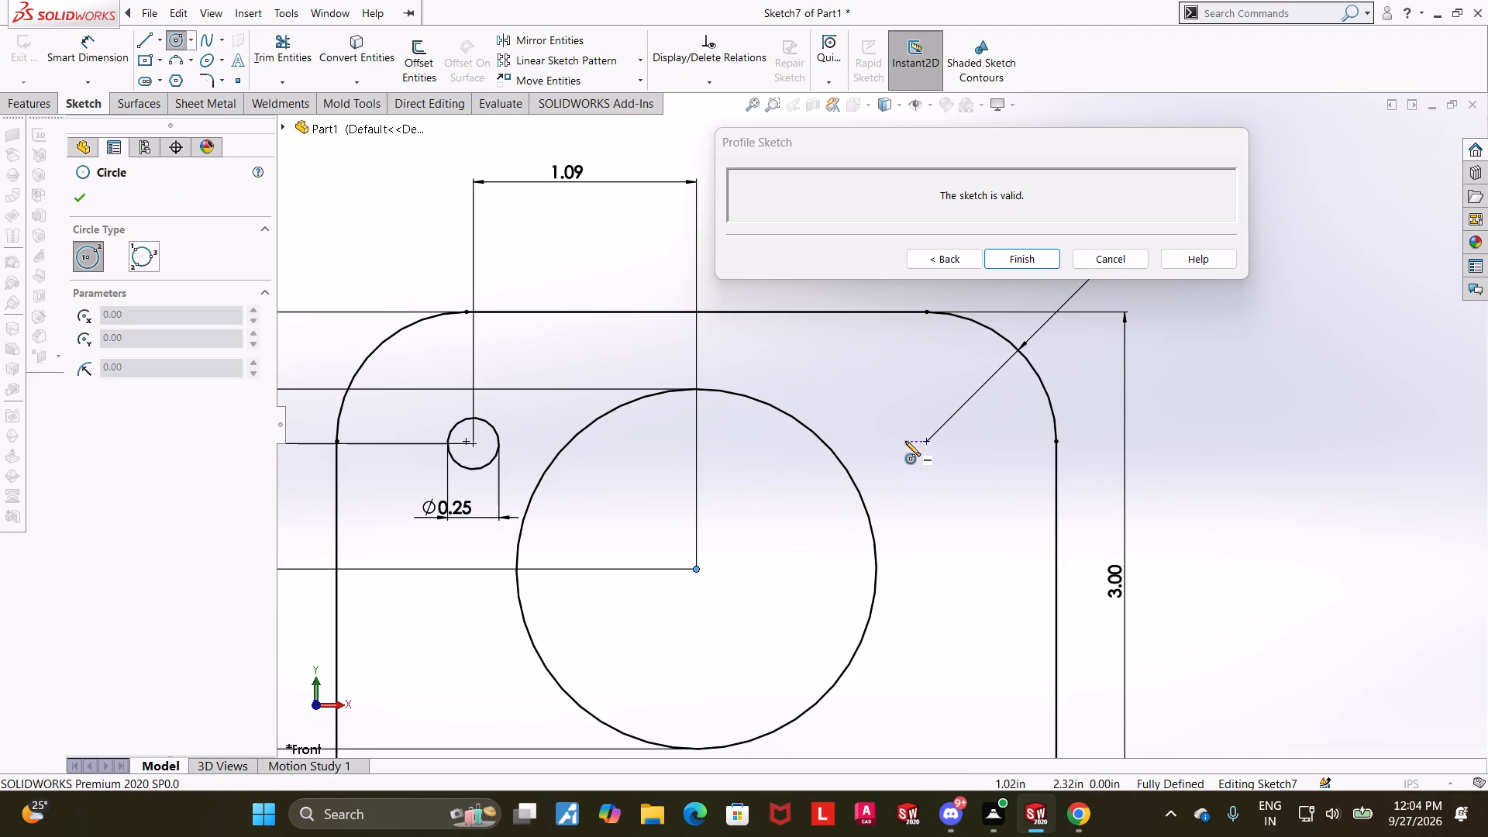
pyautogui.click(910, 440)
pyautogui.click(924, 411)
pyautogui.press('Escape')
pyautogui.press('Escape')
pyautogui.scroll(3, 499, 335)
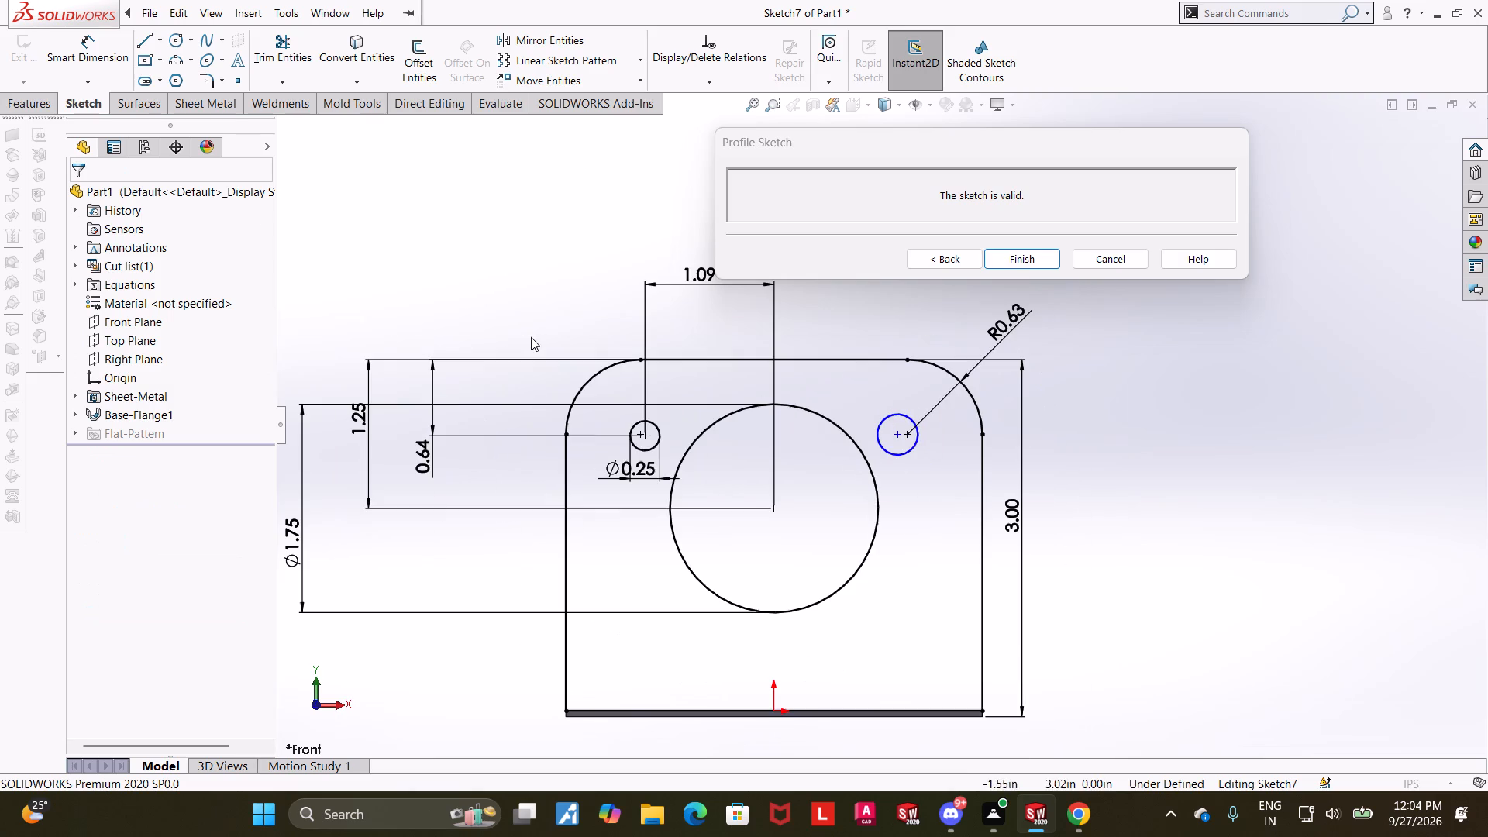
# Make the second small circle equal in radius to the 0.25 in circle.
pyautogui.keyDown('ctrl'); pyautogui.click(660, 444); pyautogui.keyUp('ctrl')
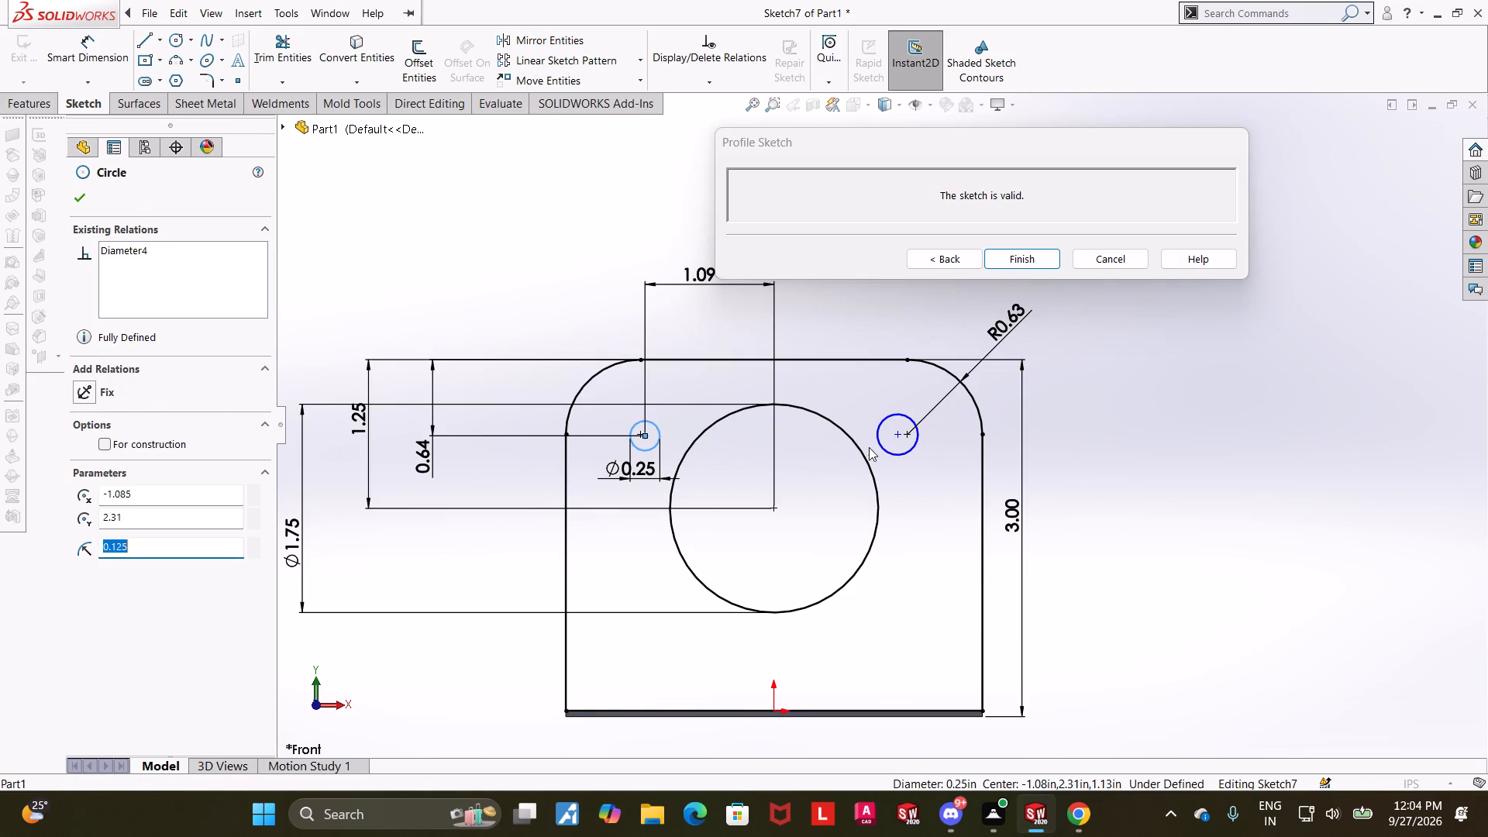
pyautogui.keyDown('ctrl'); pyautogui.click(894, 451); pyautogui.keyUp('ctrl')
pyautogui.click(88, 546)
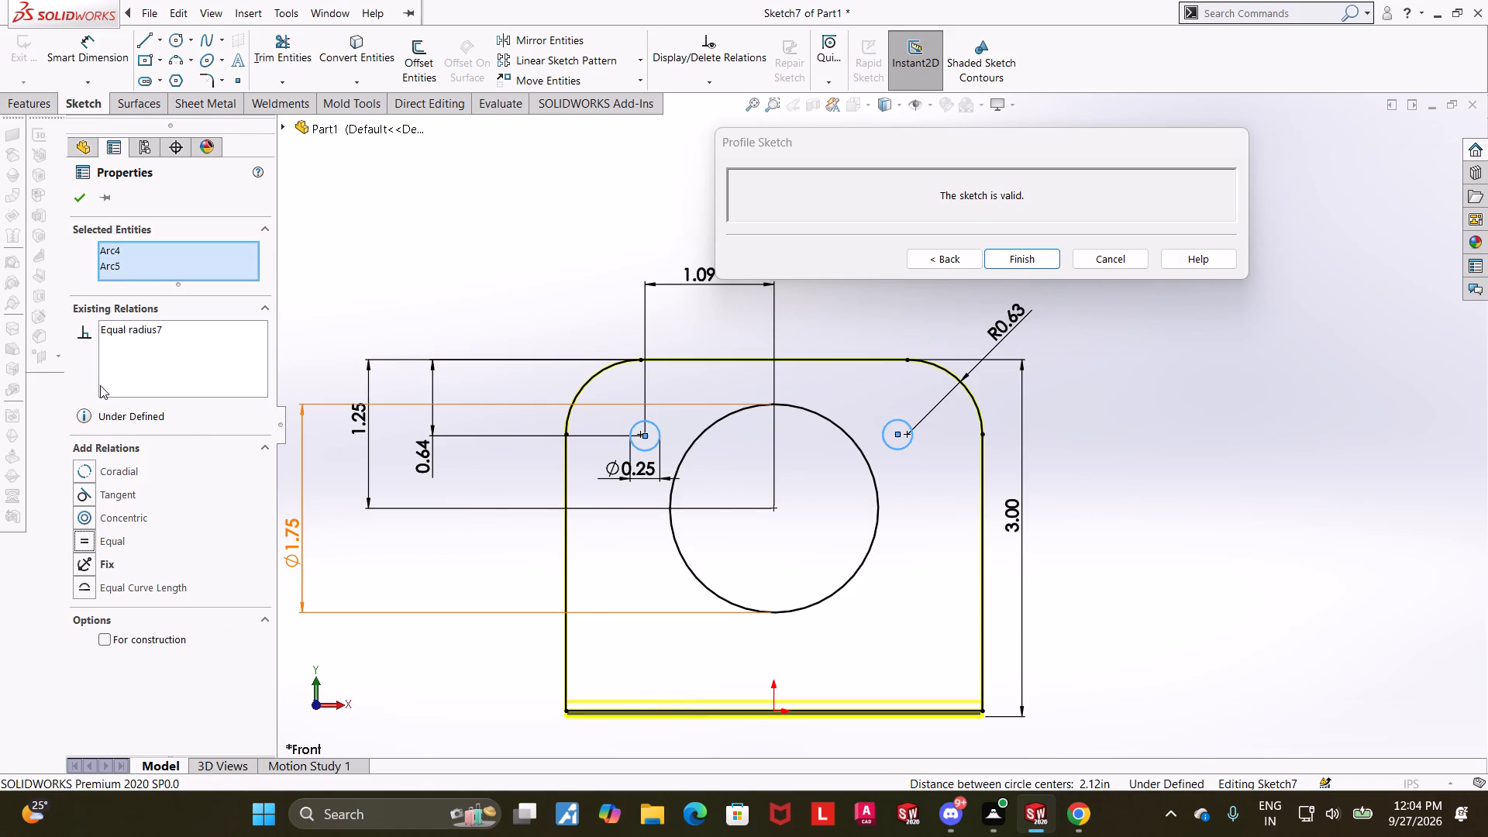
pyautogui.click(83, 201)
# Dimension the distance between the two small circles' centres as 2.17 in and leave dimensioning.
pyautogui.click(88, 50)
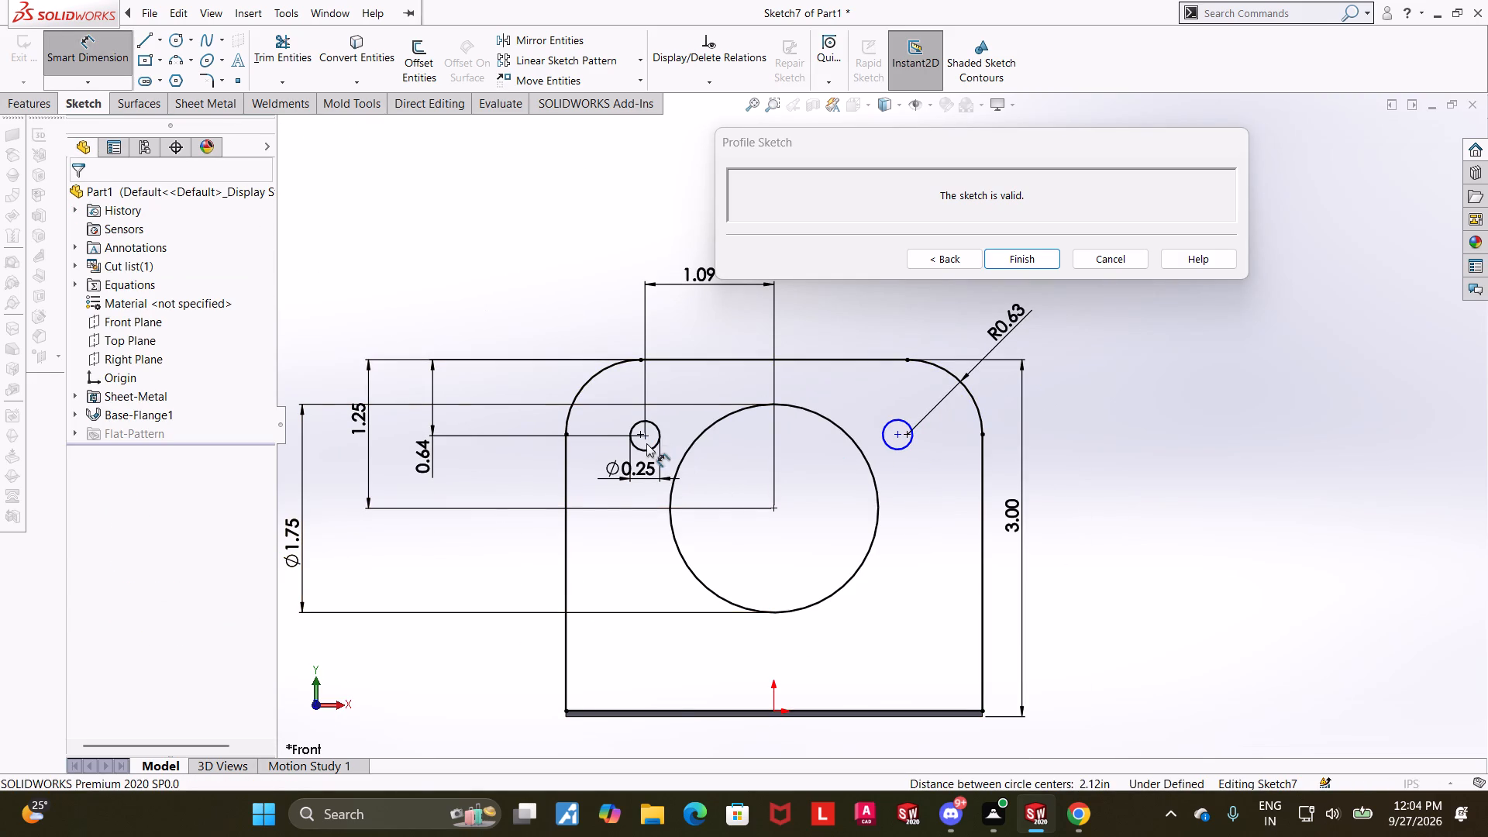
pyautogui.click(646, 437)
pyautogui.scroll(2, 816, 425)
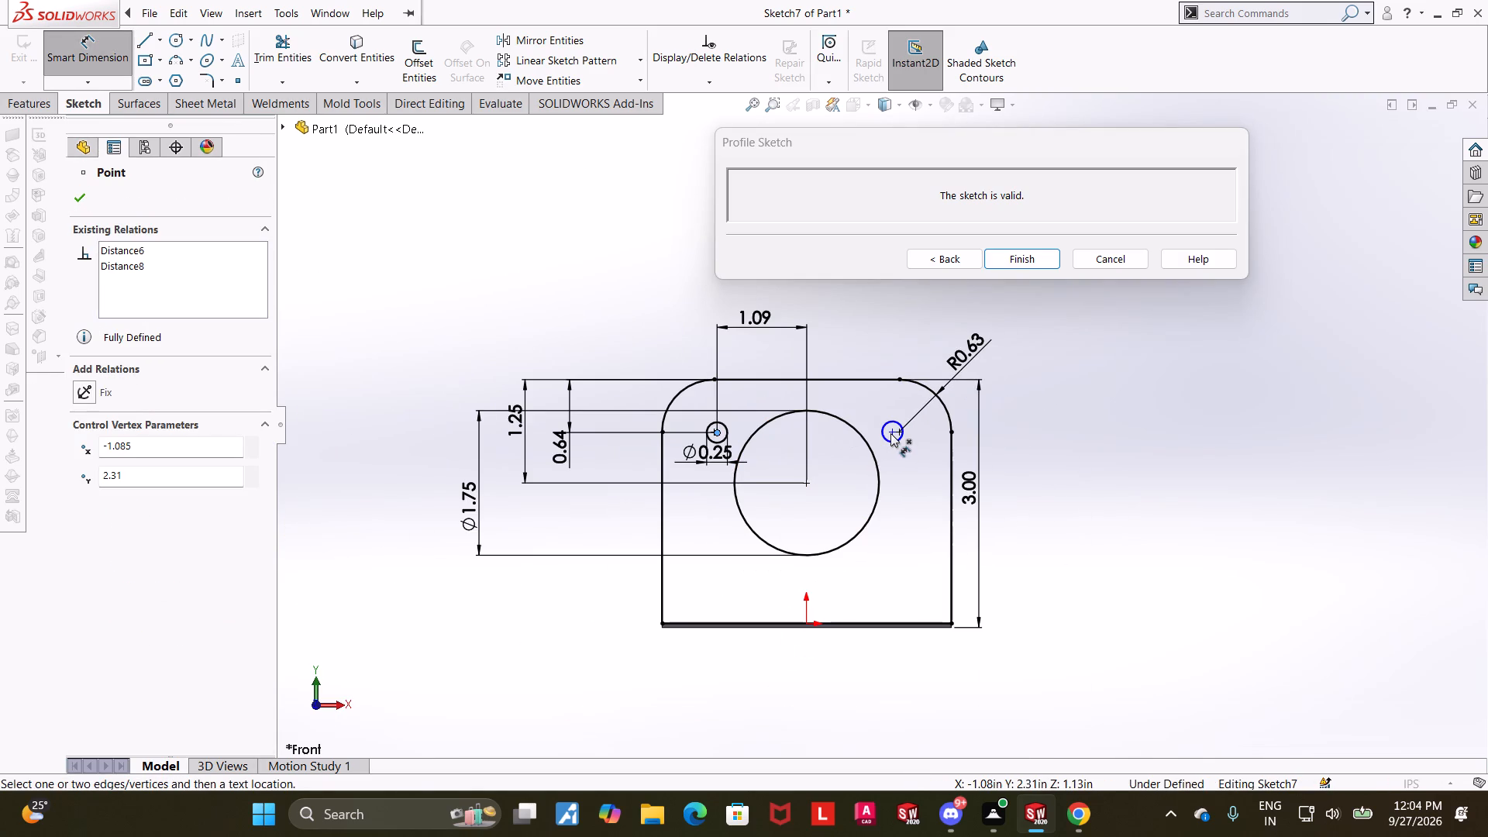
pyautogui.click(890, 433)
pyautogui.scroll(2, 879, 424)
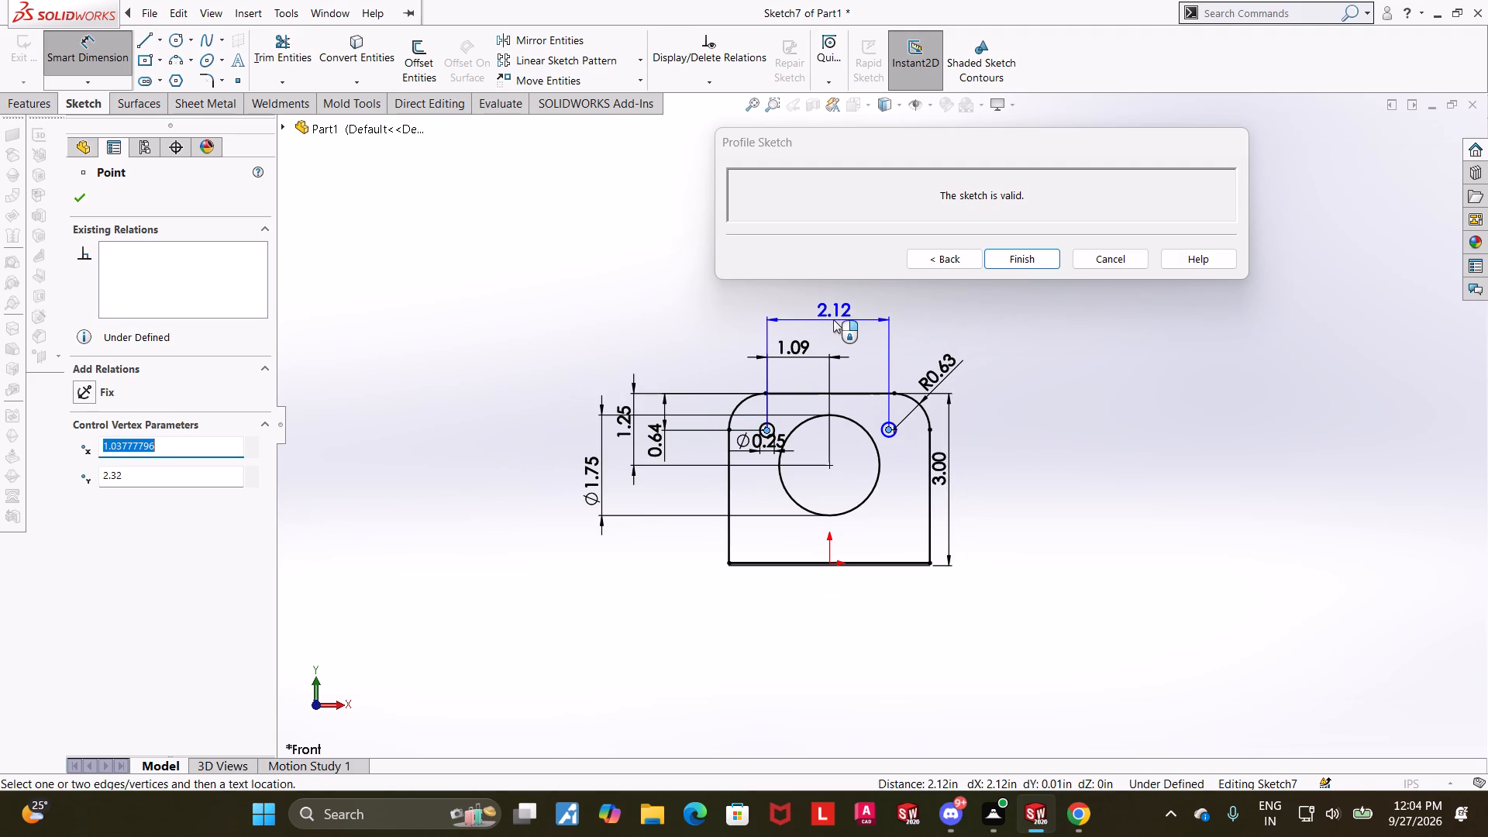
pyautogui.click(833, 319)
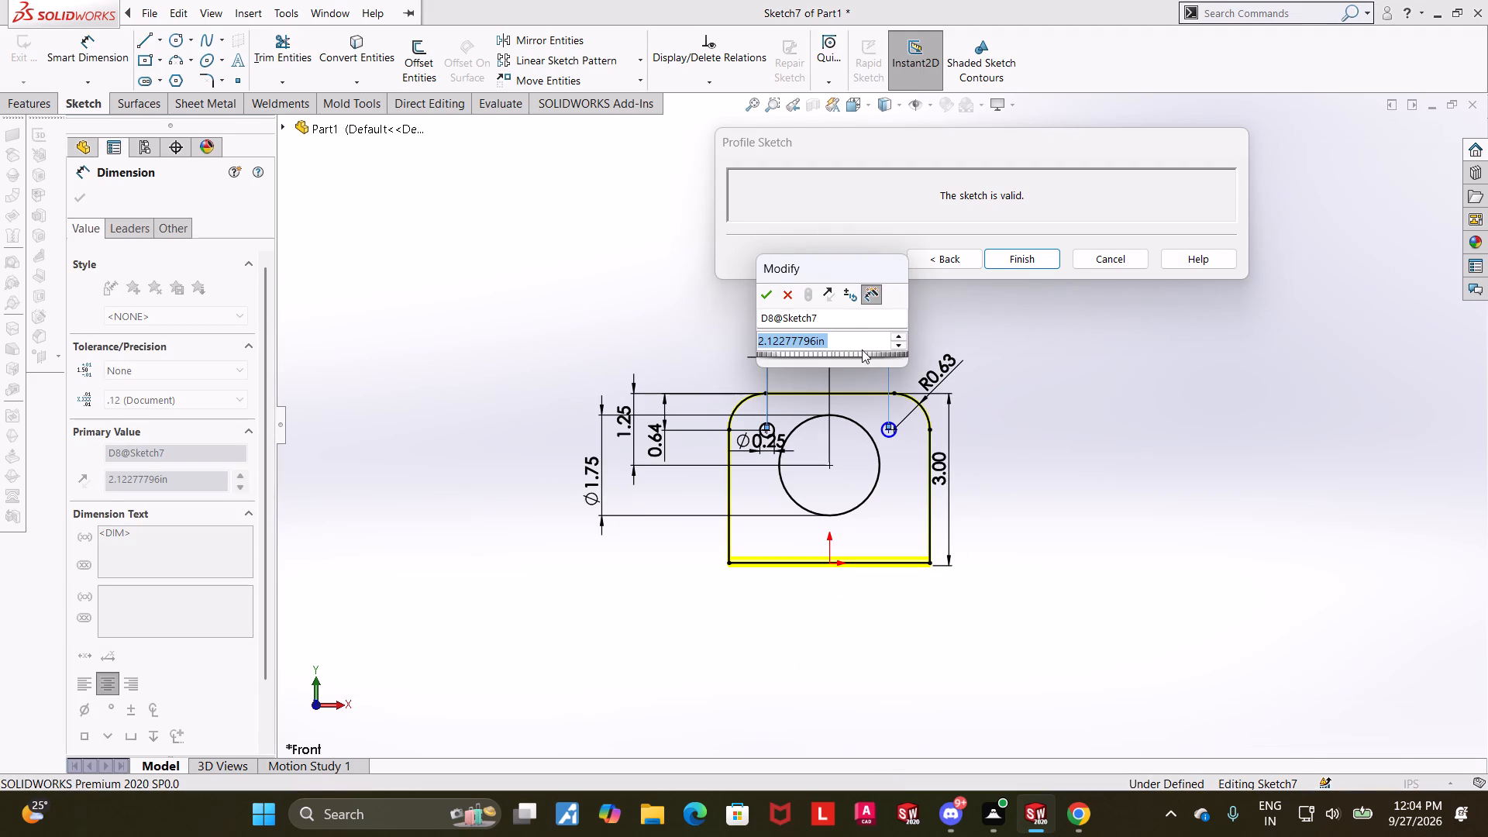
pyautogui.write('21.')
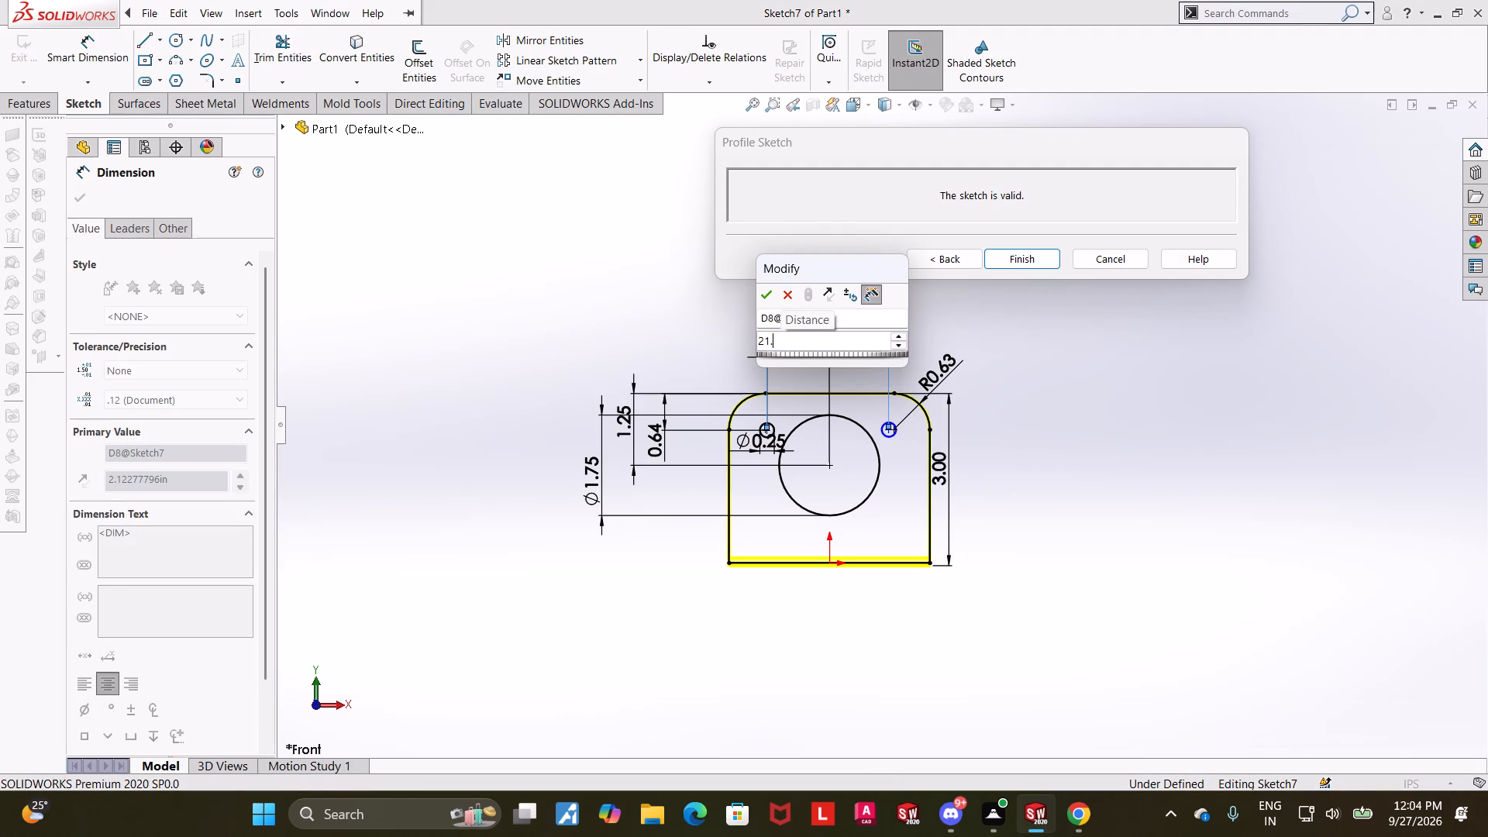
pyautogui.press('BackSpace')
pyautogui.press('BackSpace')
pyautogui.write('.17')
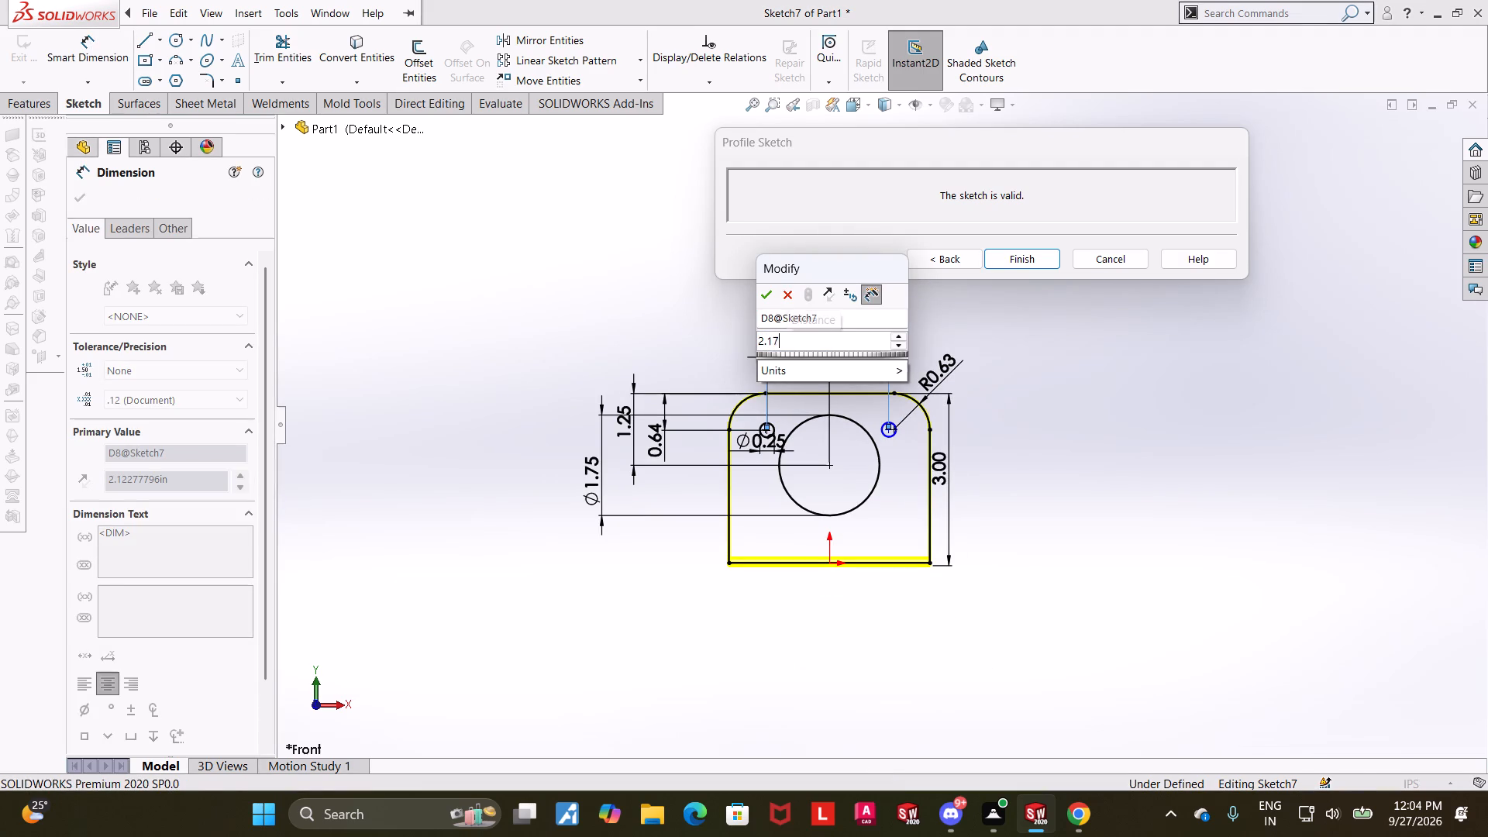
pyautogui.press('Return')
pyautogui.press('Escape')
pyautogui.press('Escape')
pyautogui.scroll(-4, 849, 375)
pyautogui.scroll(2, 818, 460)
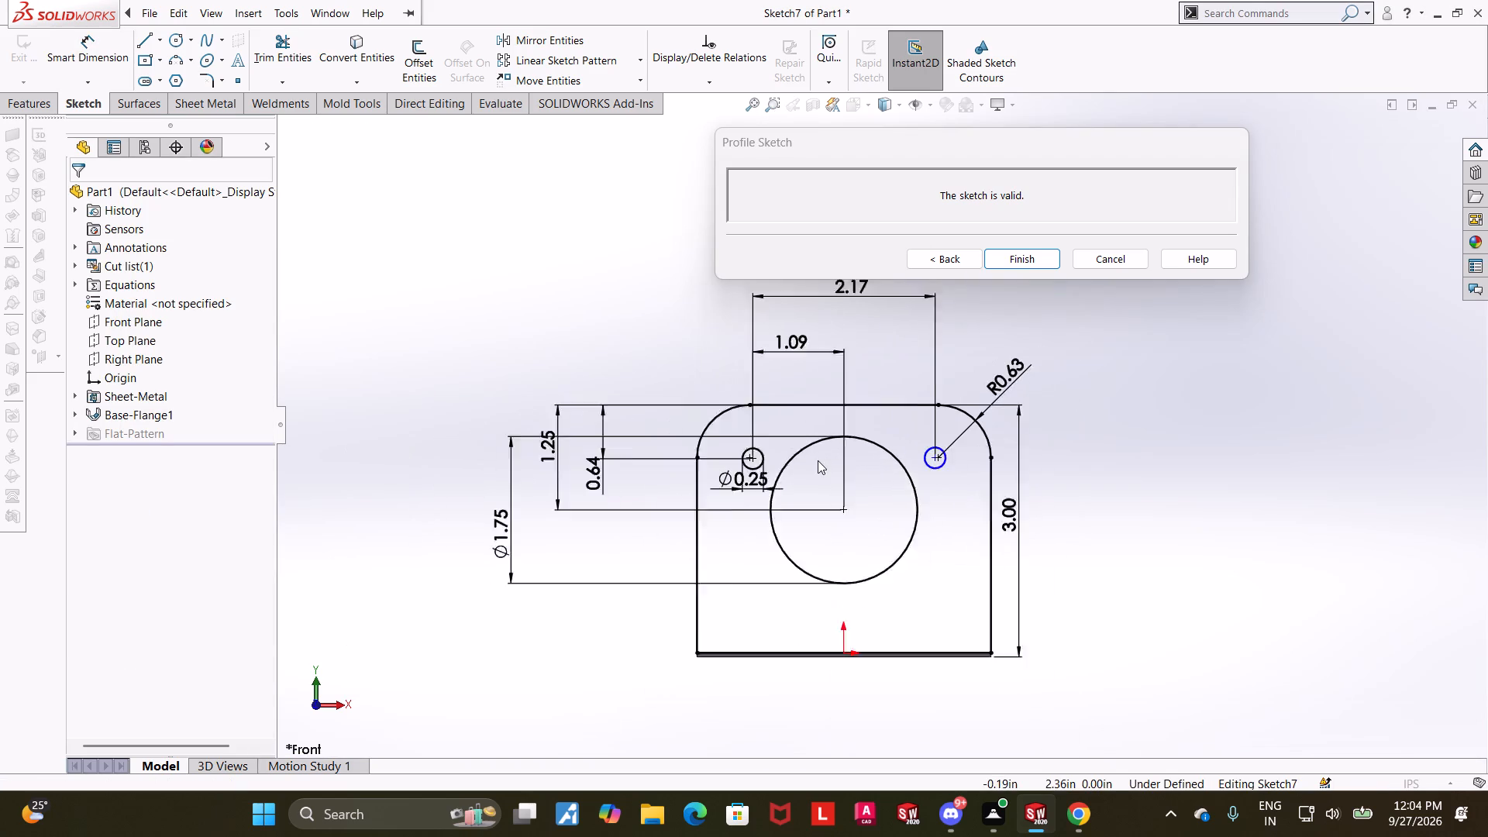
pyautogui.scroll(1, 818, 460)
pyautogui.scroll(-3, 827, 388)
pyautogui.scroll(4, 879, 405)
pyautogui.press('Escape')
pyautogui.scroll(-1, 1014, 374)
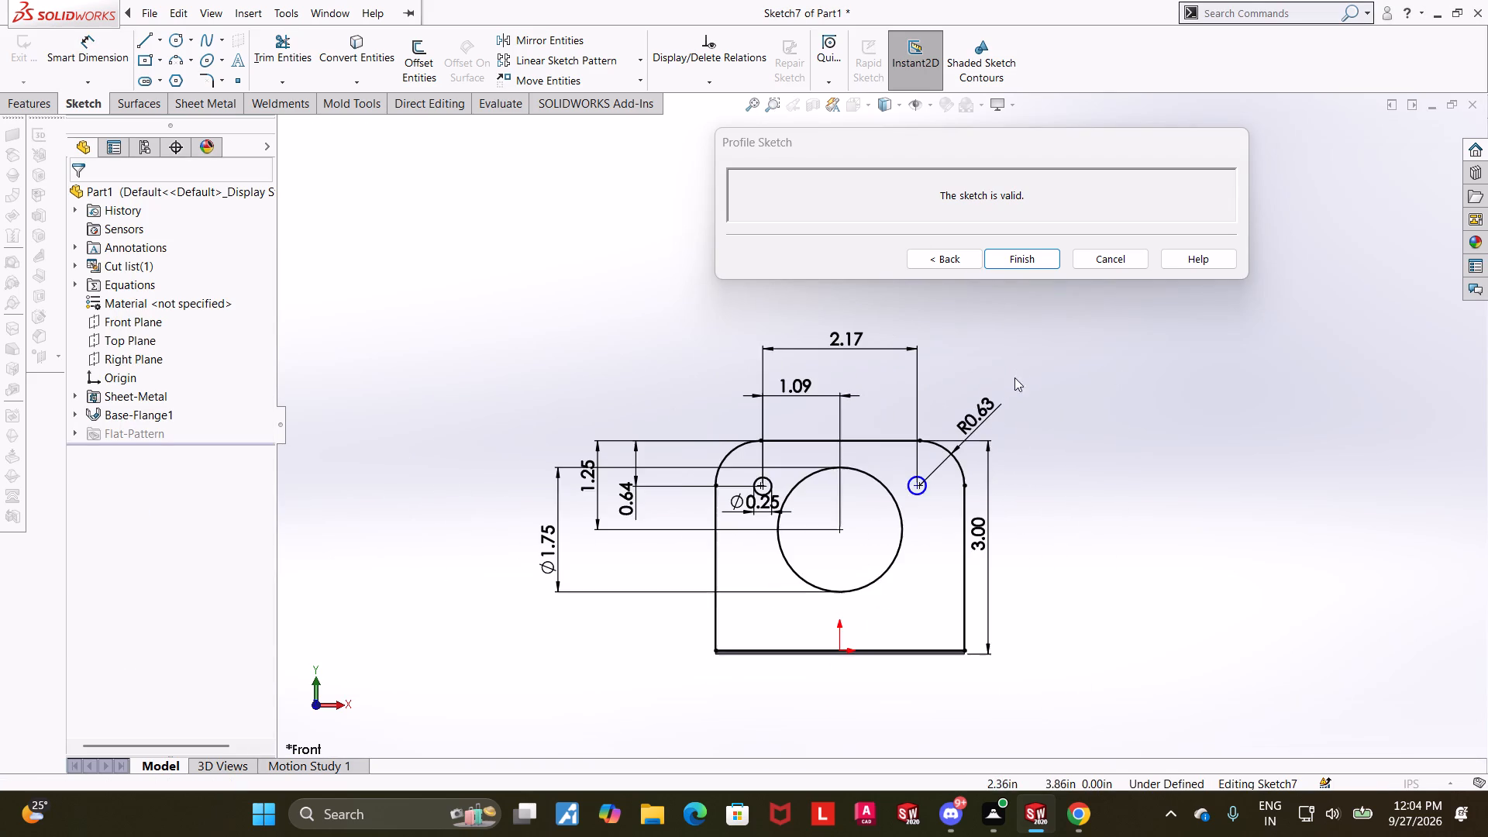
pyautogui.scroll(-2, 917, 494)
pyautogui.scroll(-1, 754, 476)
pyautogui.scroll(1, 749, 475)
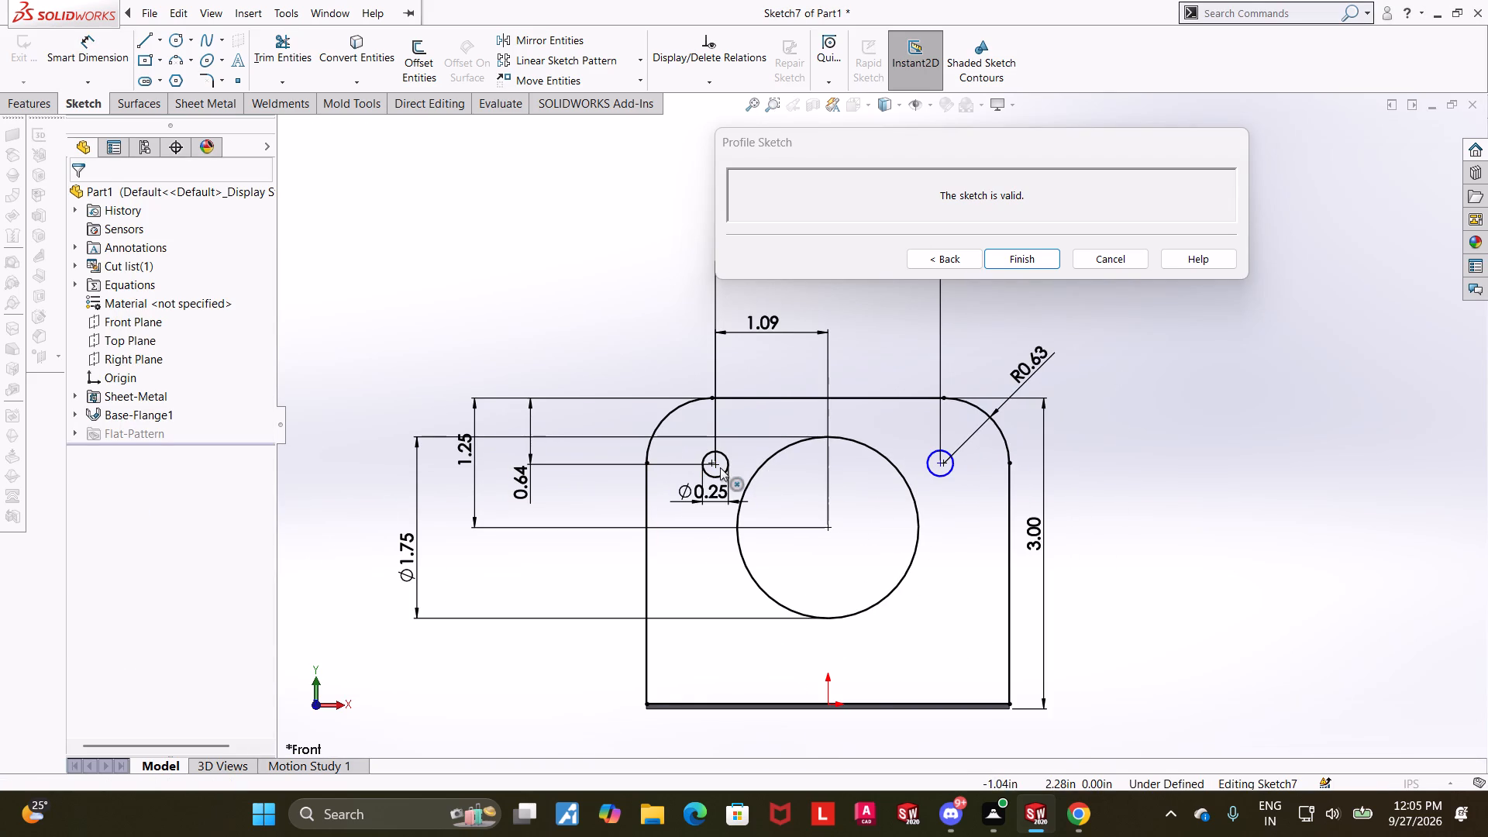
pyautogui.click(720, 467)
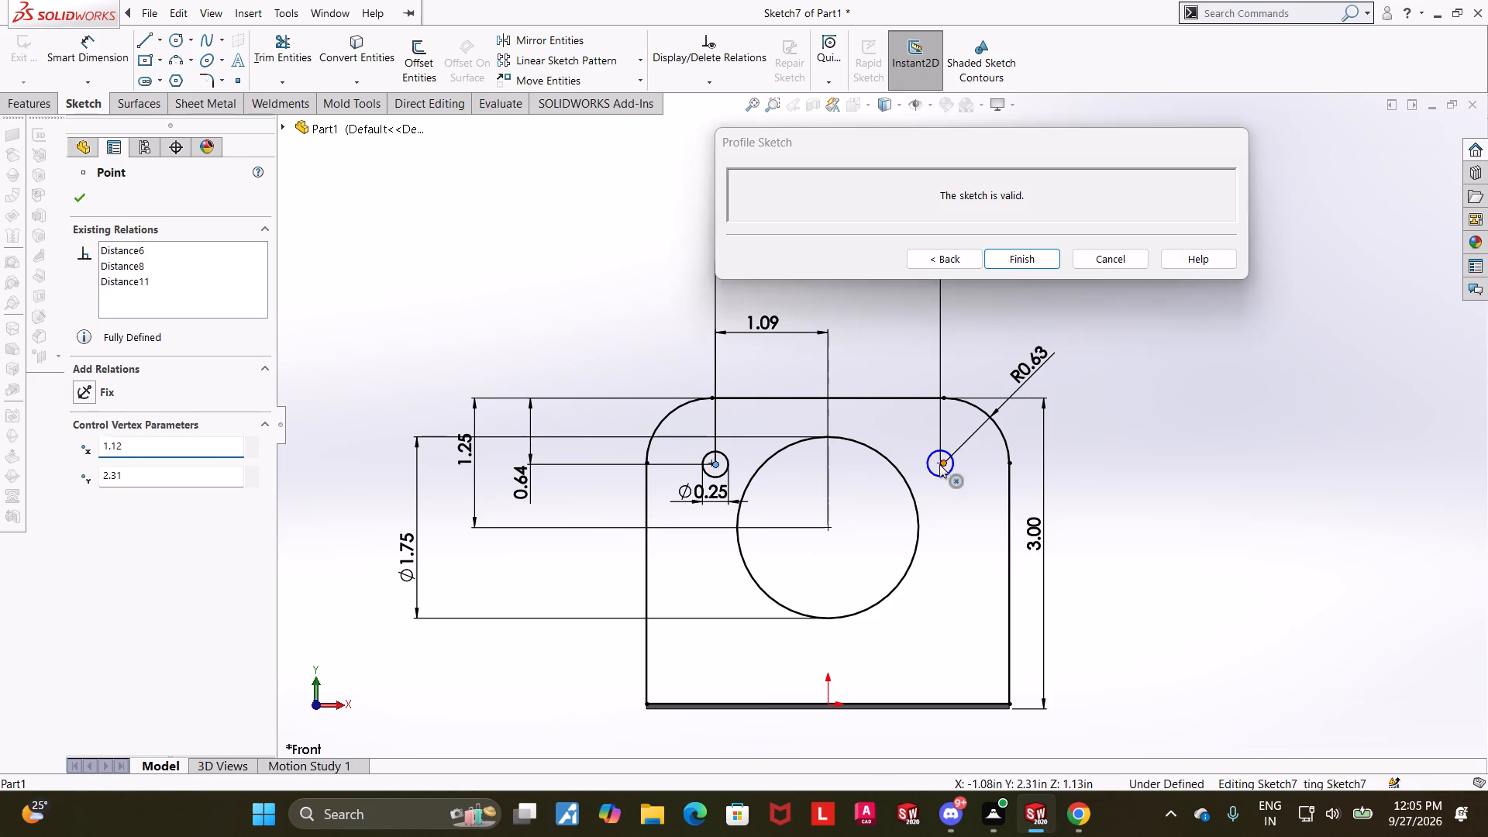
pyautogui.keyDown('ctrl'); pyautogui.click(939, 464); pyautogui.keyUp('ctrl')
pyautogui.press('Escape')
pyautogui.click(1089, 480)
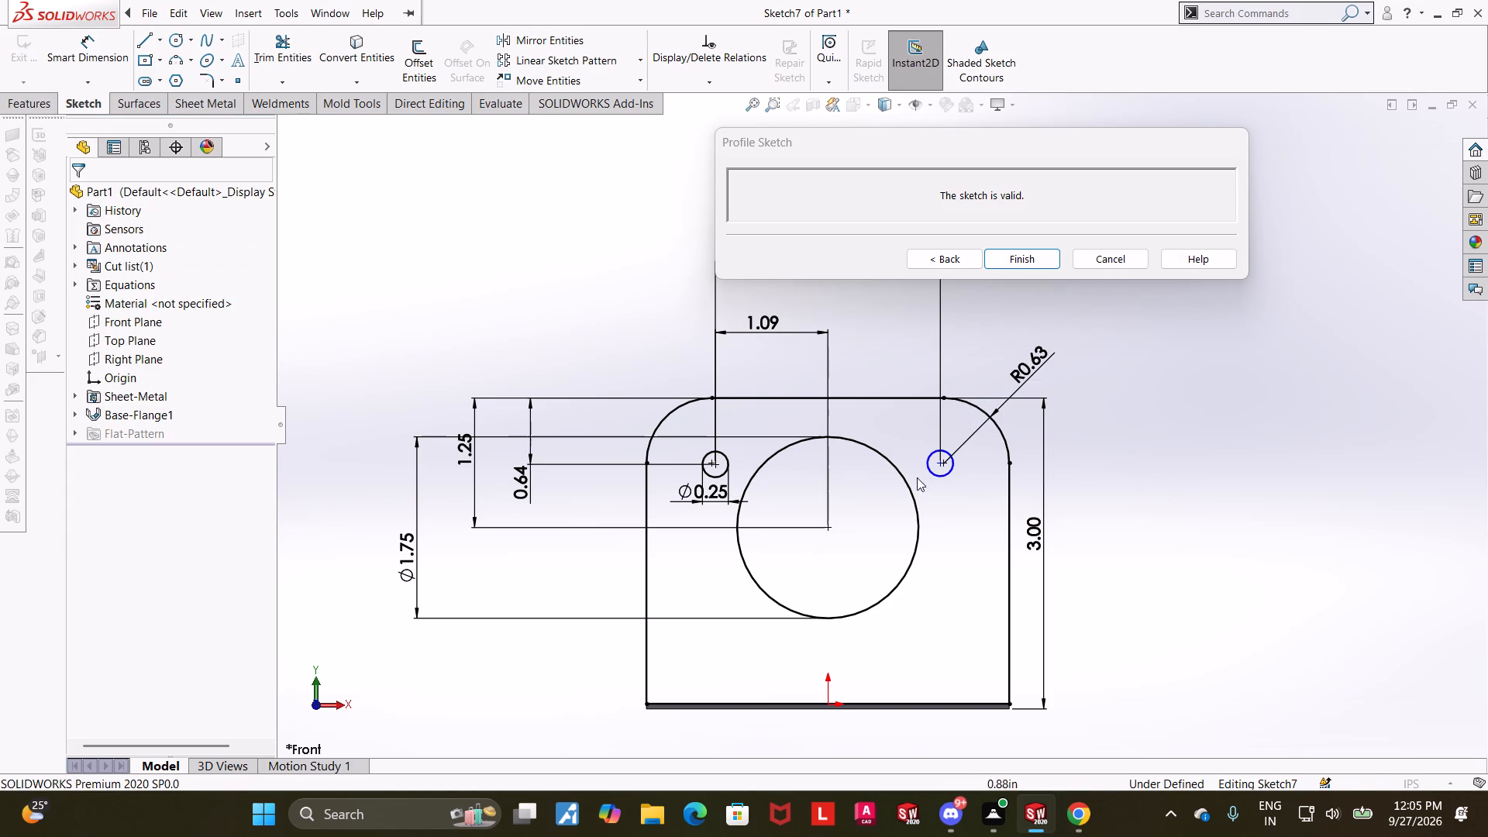
# Add a horizontal relation between the centre points of the two upper small circles.
pyautogui.click(937, 462)
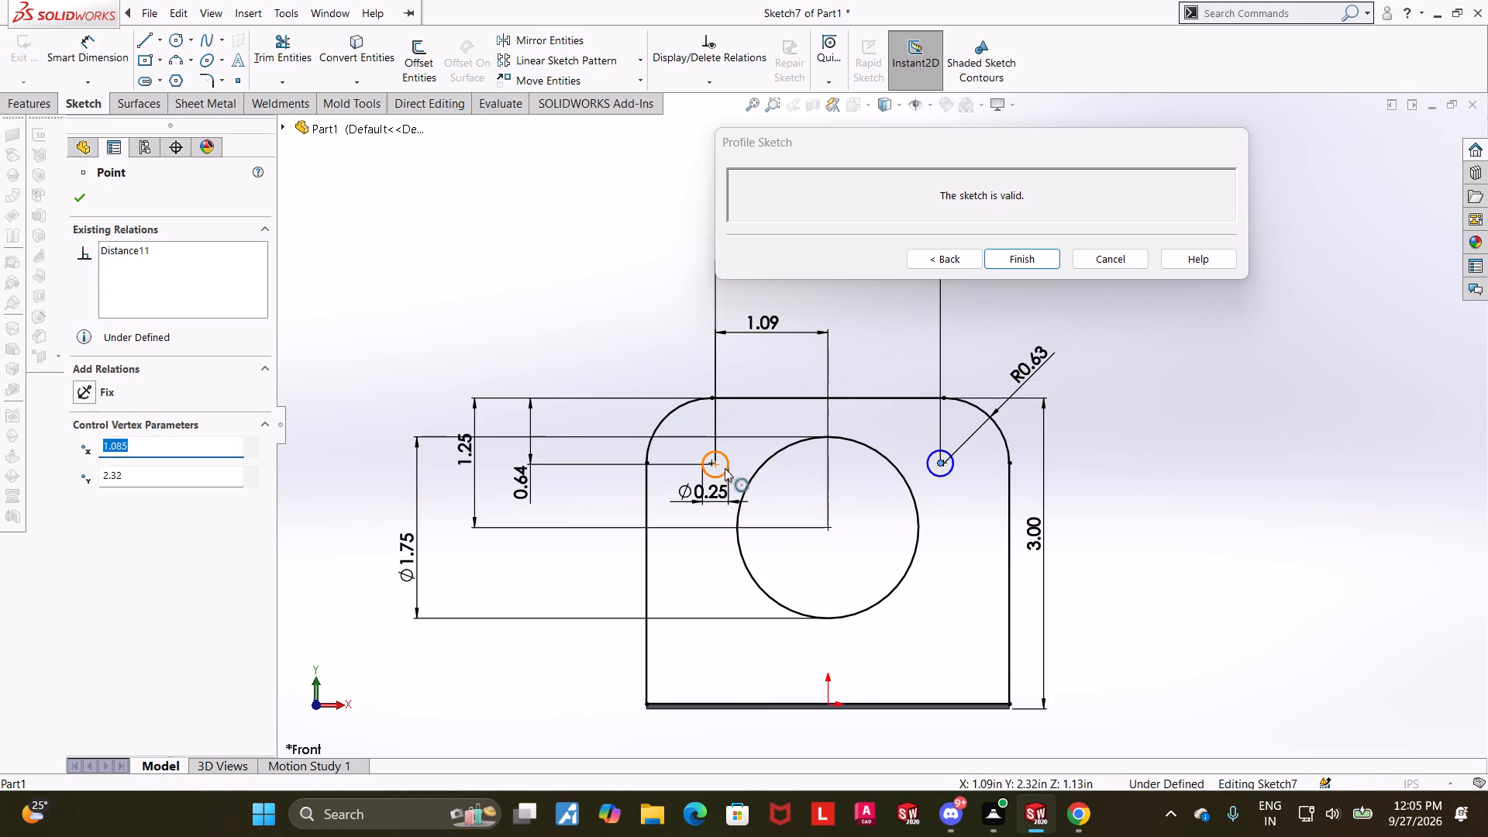
pyautogui.keyDown('ctrl'); pyautogui.click(719, 466); pyautogui.keyUp('ctrl')
pyautogui.click(77, 473)
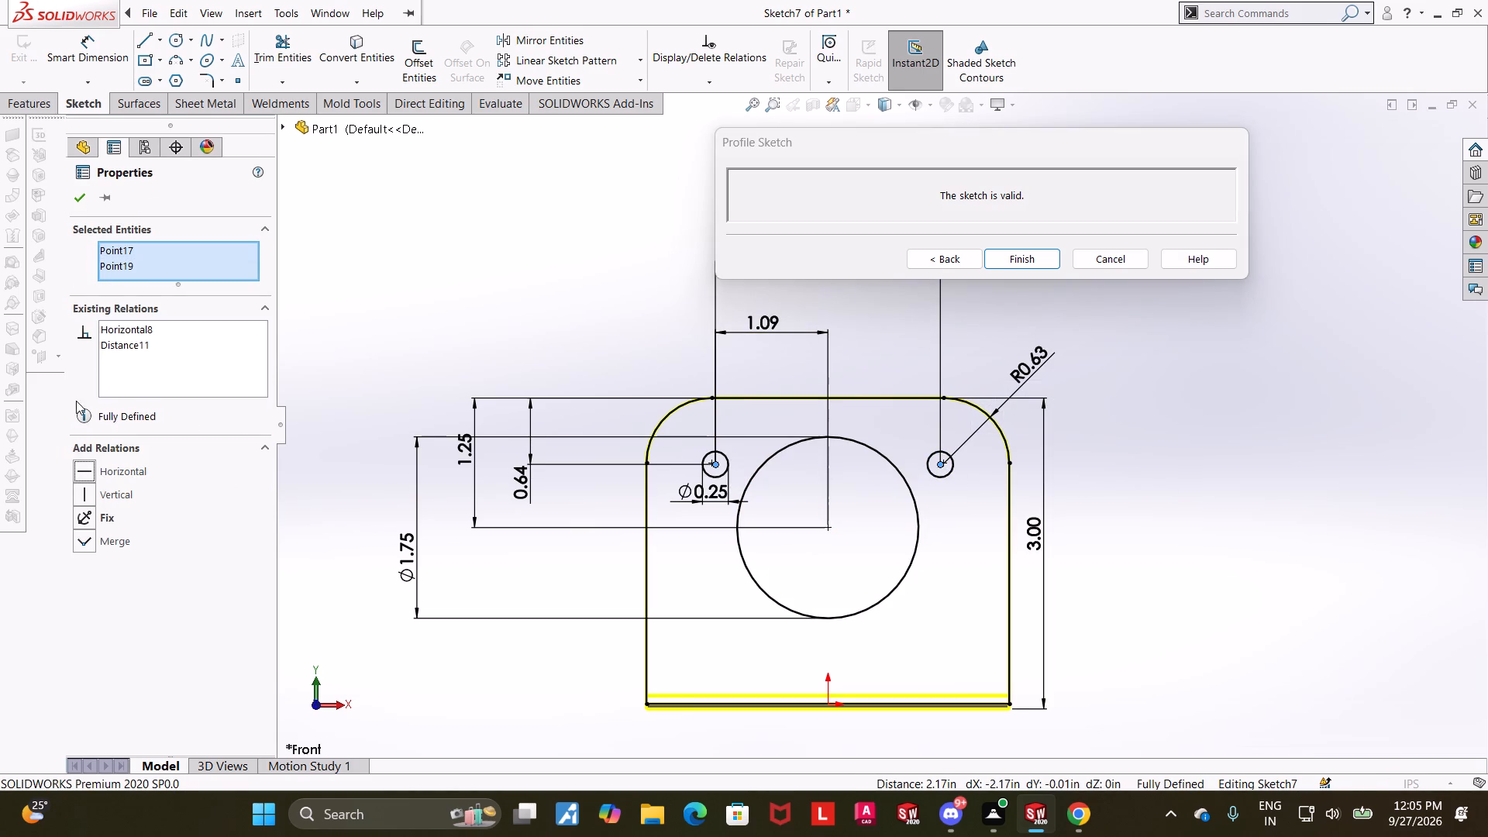
pyautogui.click(77, 198)
pyautogui.click(1203, 493)
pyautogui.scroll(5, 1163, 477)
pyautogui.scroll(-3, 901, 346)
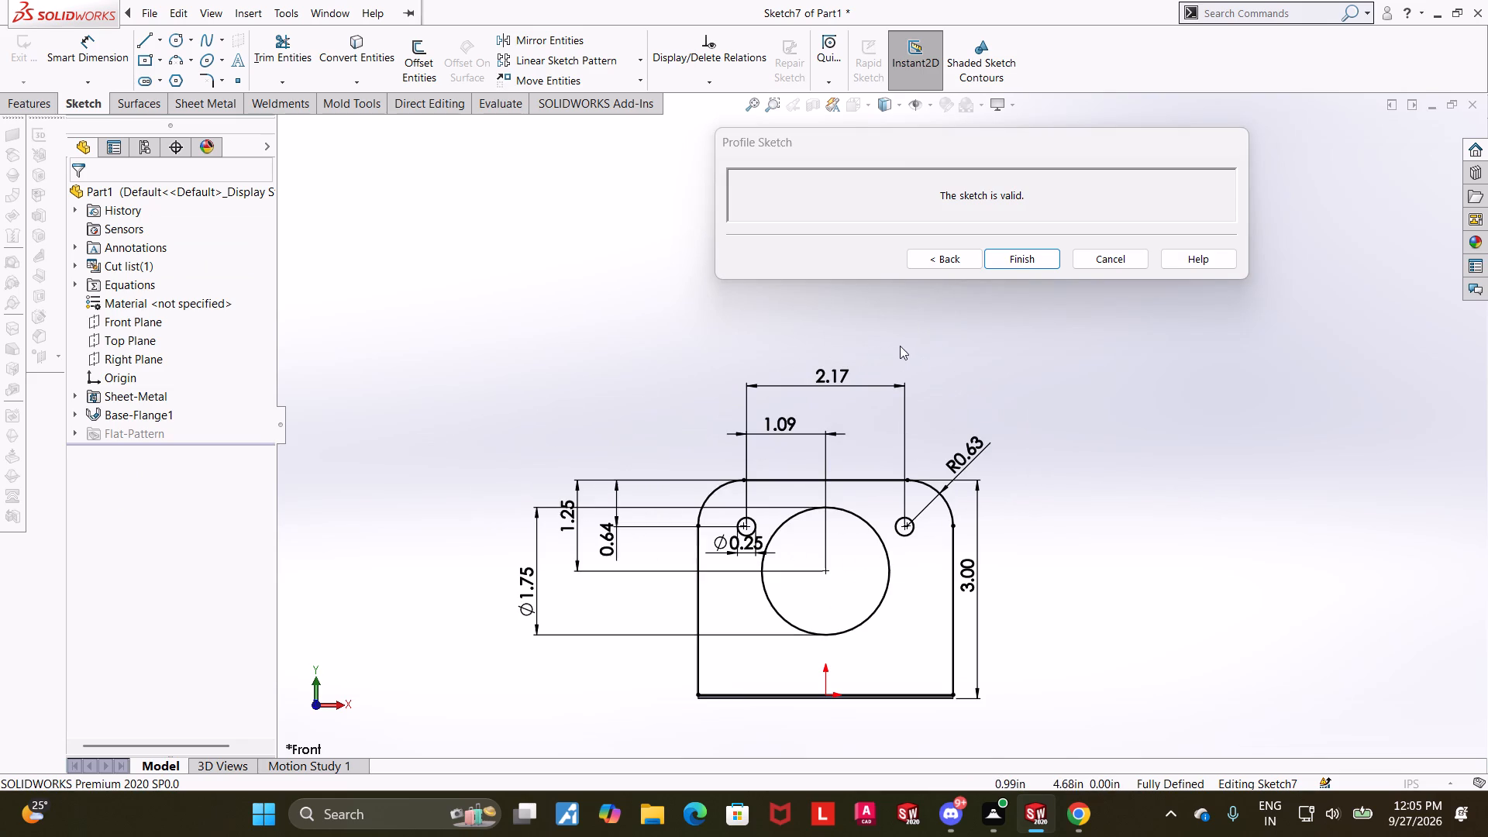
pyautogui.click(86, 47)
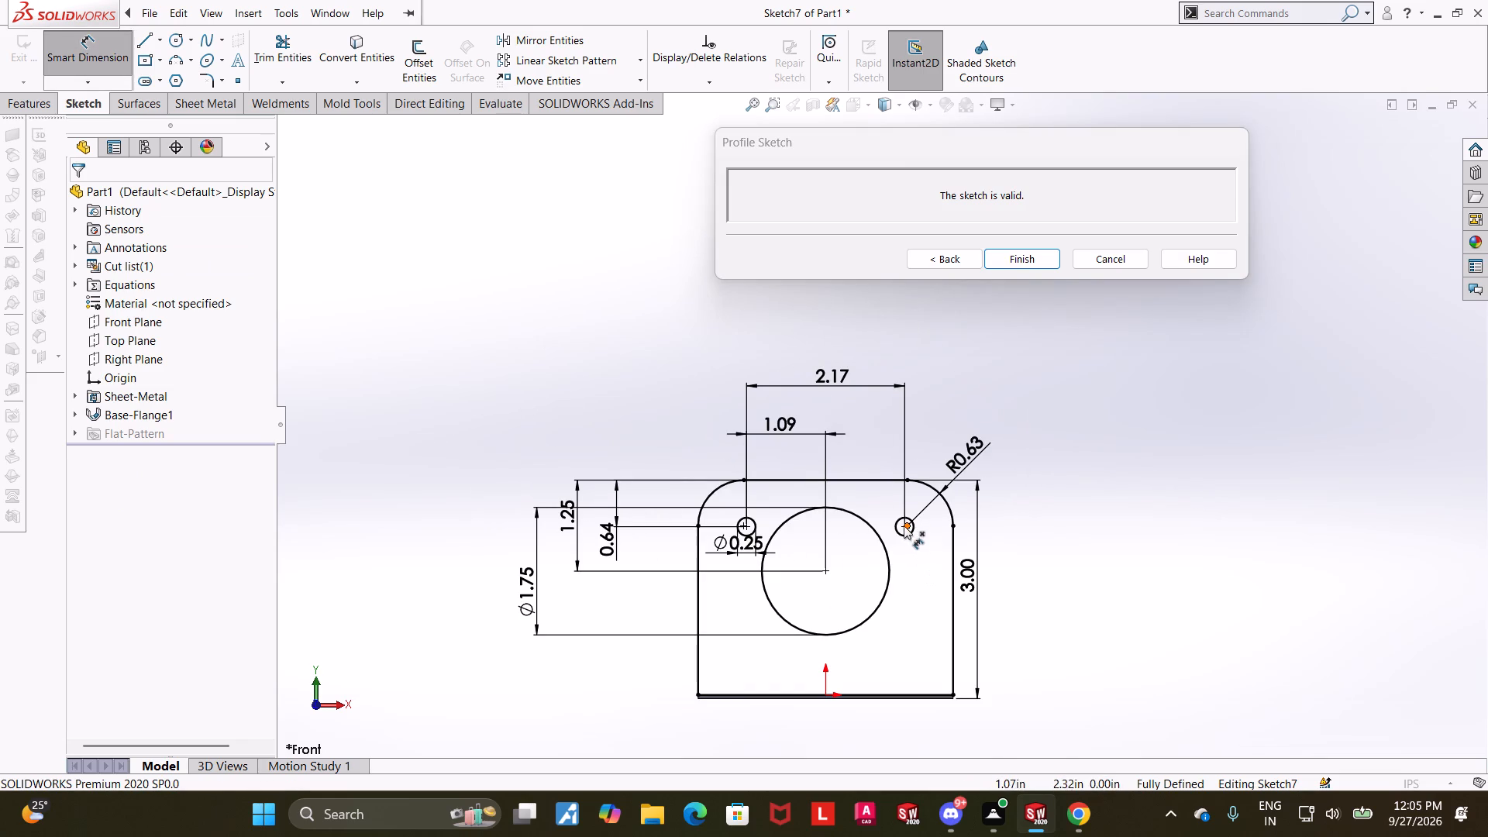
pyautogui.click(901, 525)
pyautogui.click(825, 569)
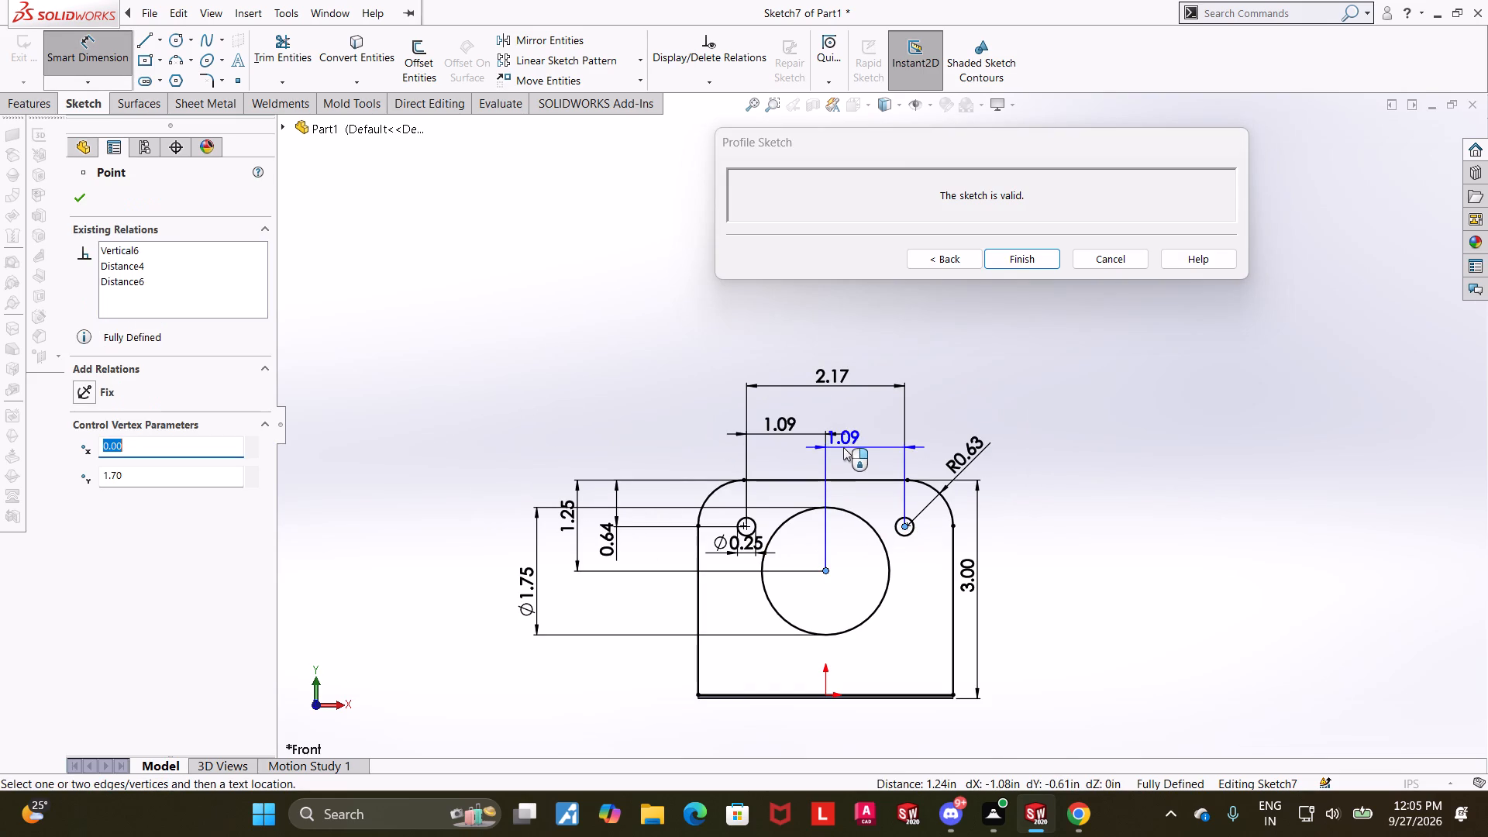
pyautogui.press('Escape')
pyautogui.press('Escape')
# Sketch a third small circle of about 0.13 in radius directly above the origin, below the 1.75 in circle.
pyautogui.scroll(1, 1019, 533)
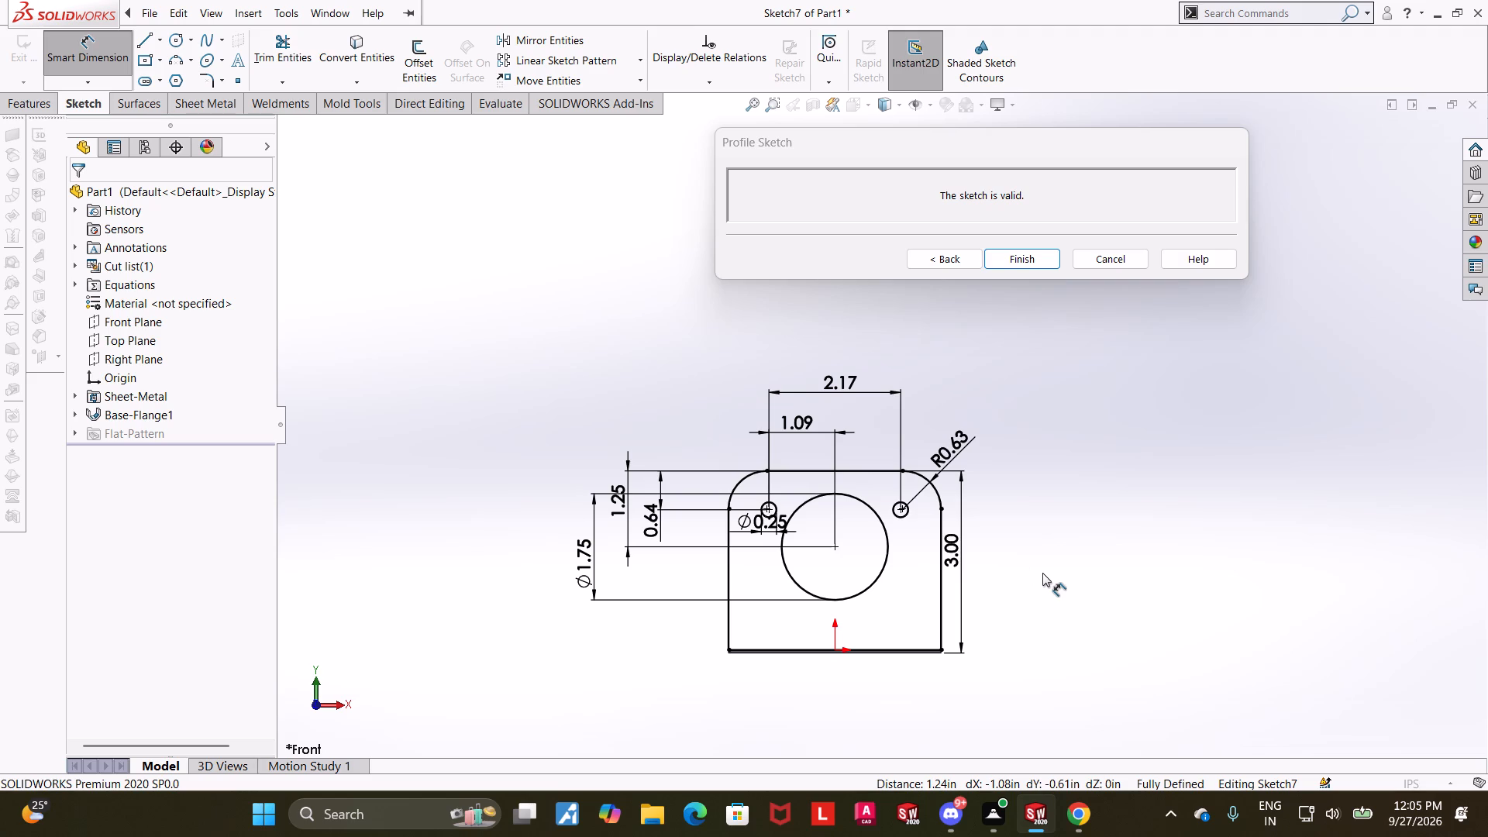
pyautogui.scroll(-1, 709, 568)
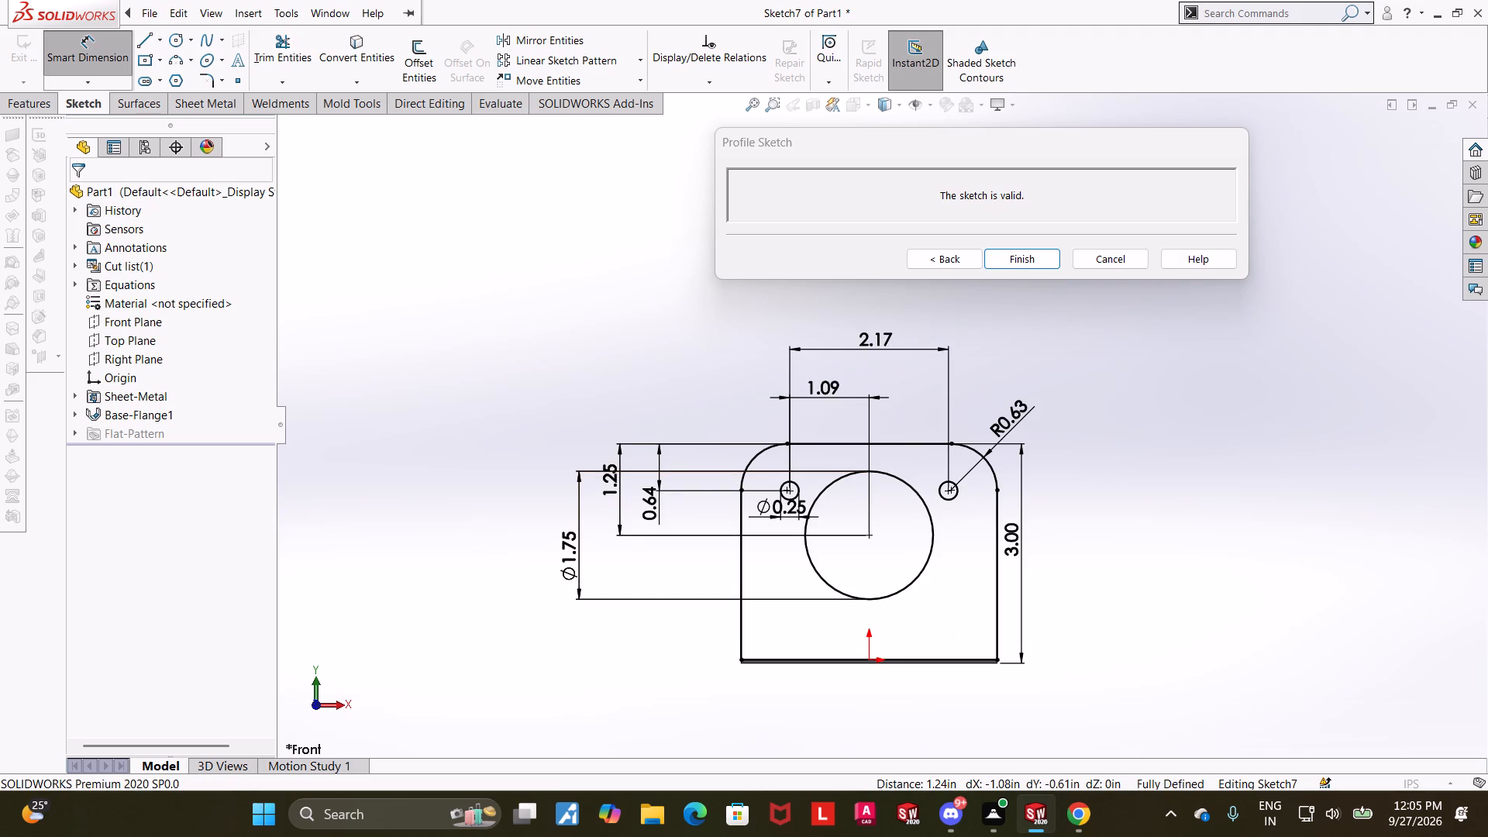
pyautogui.click(174, 40)
pyautogui.scroll(-2, 841, 525)
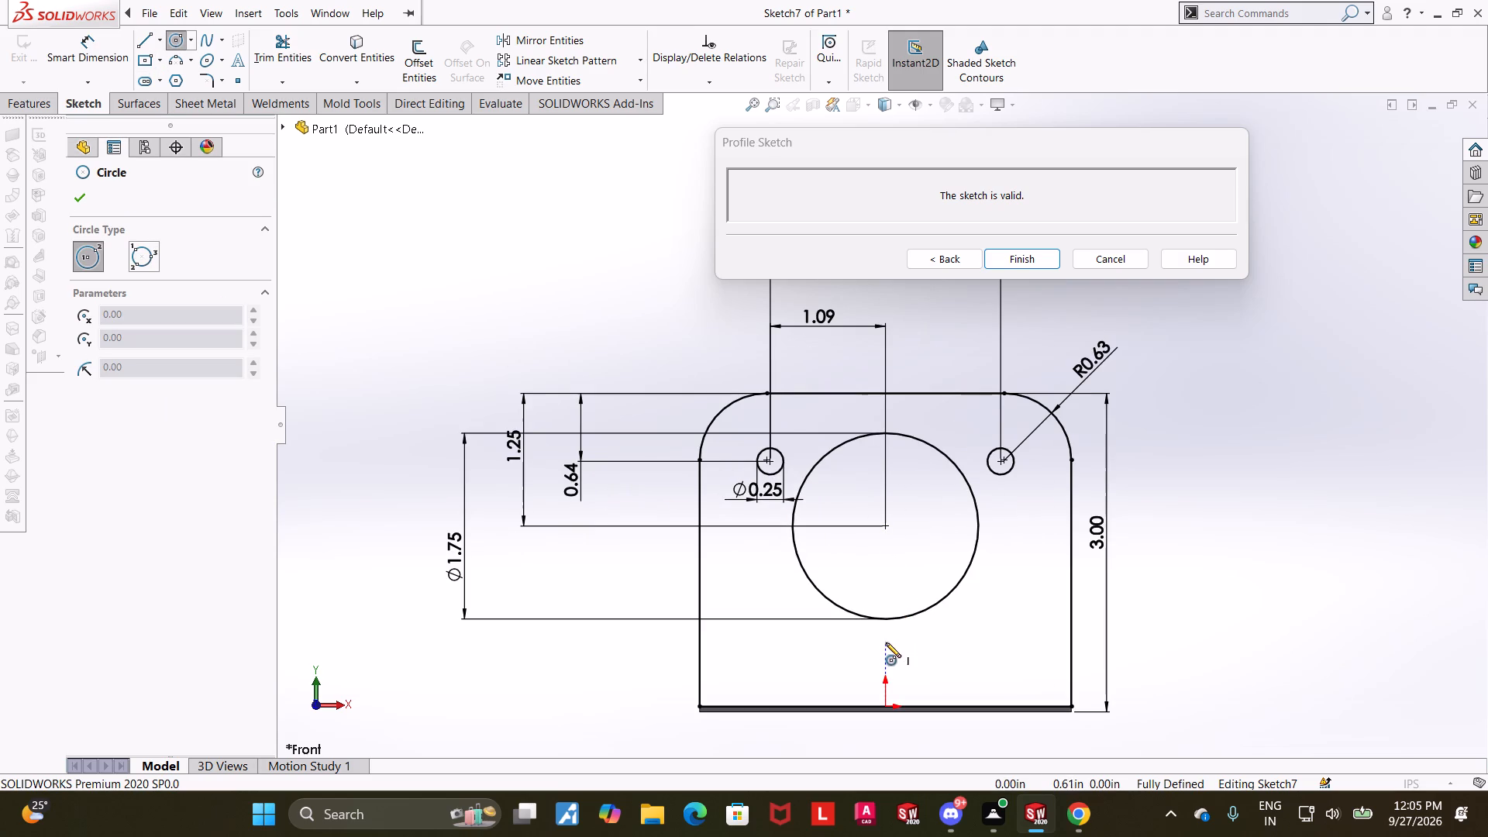
pyautogui.click(885, 649)
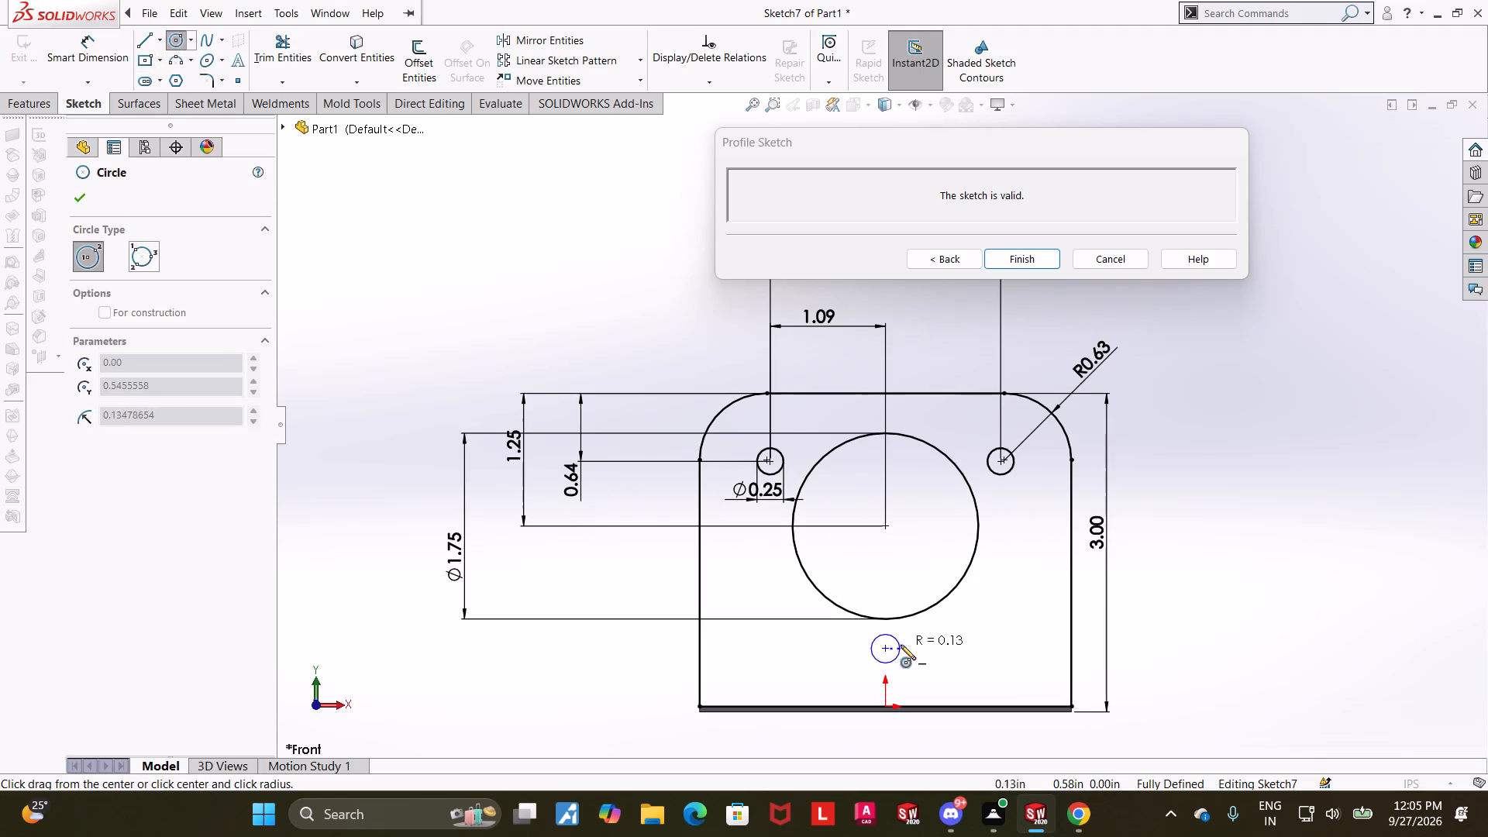
pyautogui.click(901, 644)
pyautogui.press('Escape')
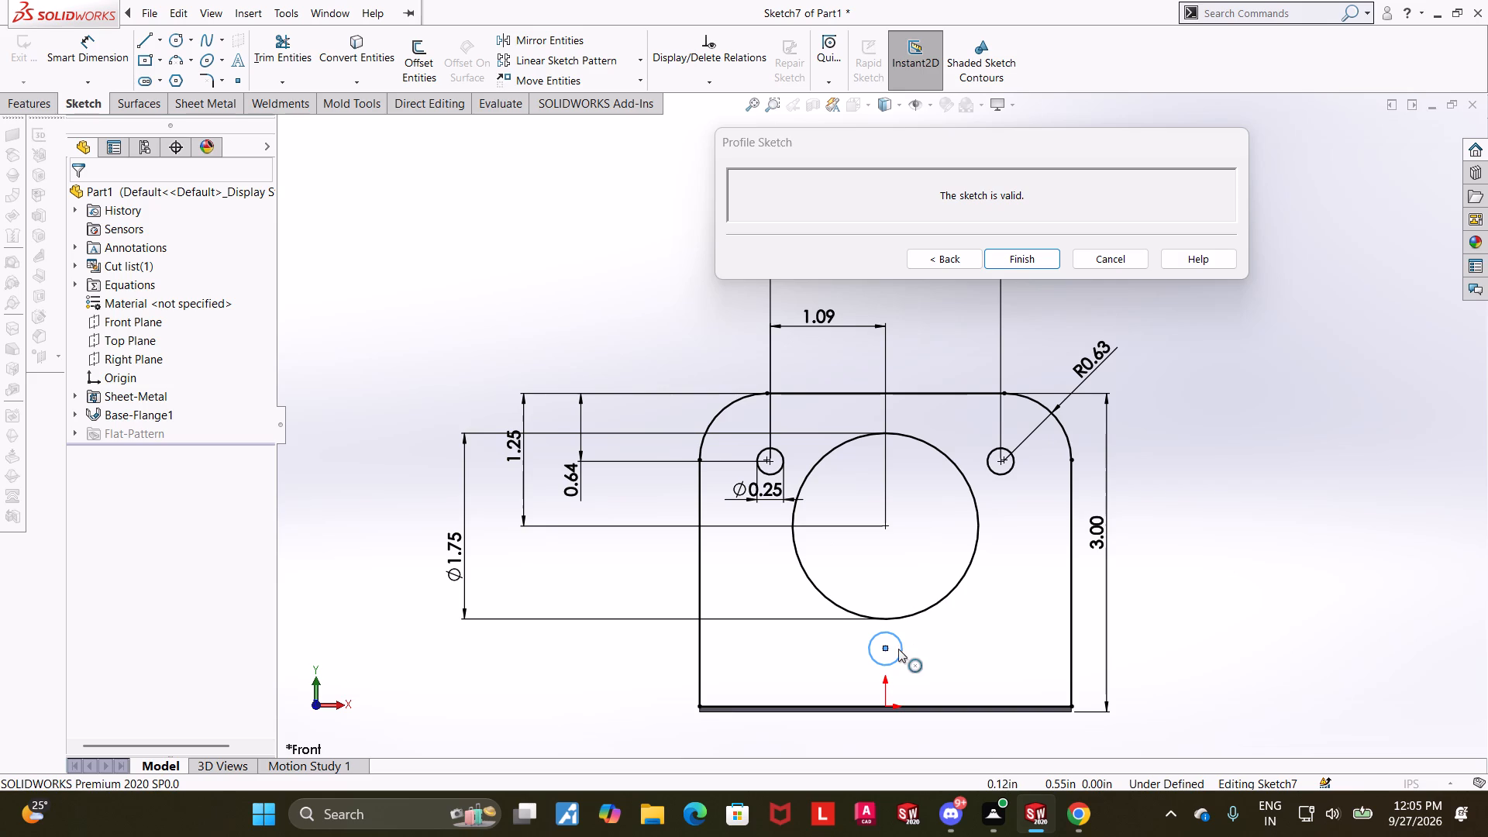
# Make the lower small circle equal in radius to the upper-right small circle.
pyautogui.click(900, 648)
pyautogui.keyDown('ctrl'); pyautogui.click(1015, 470); pyautogui.keyUp('ctrl')
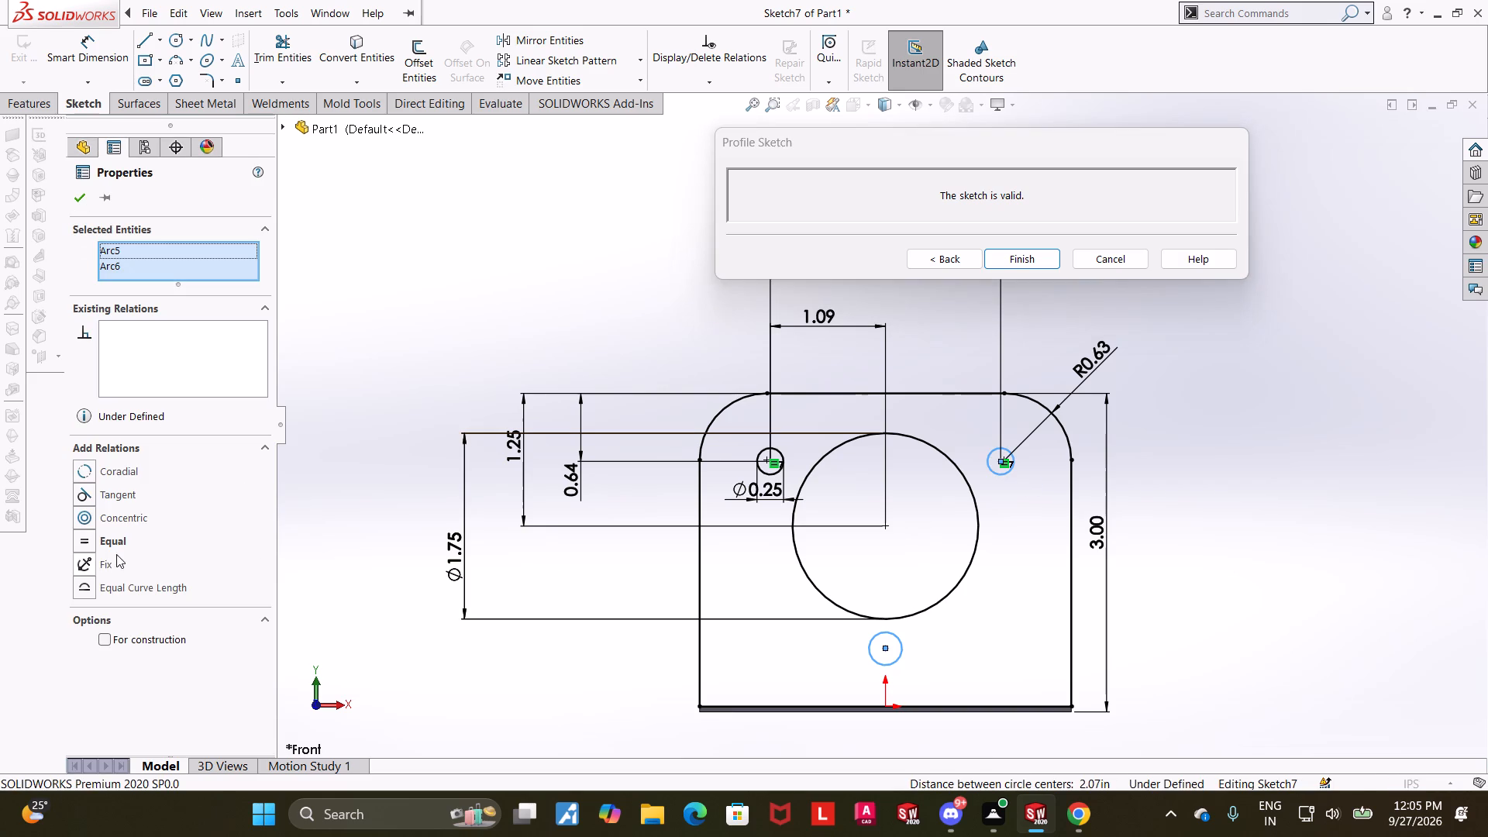
pyautogui.click(86, 543)
pyautogui.press('Escape')
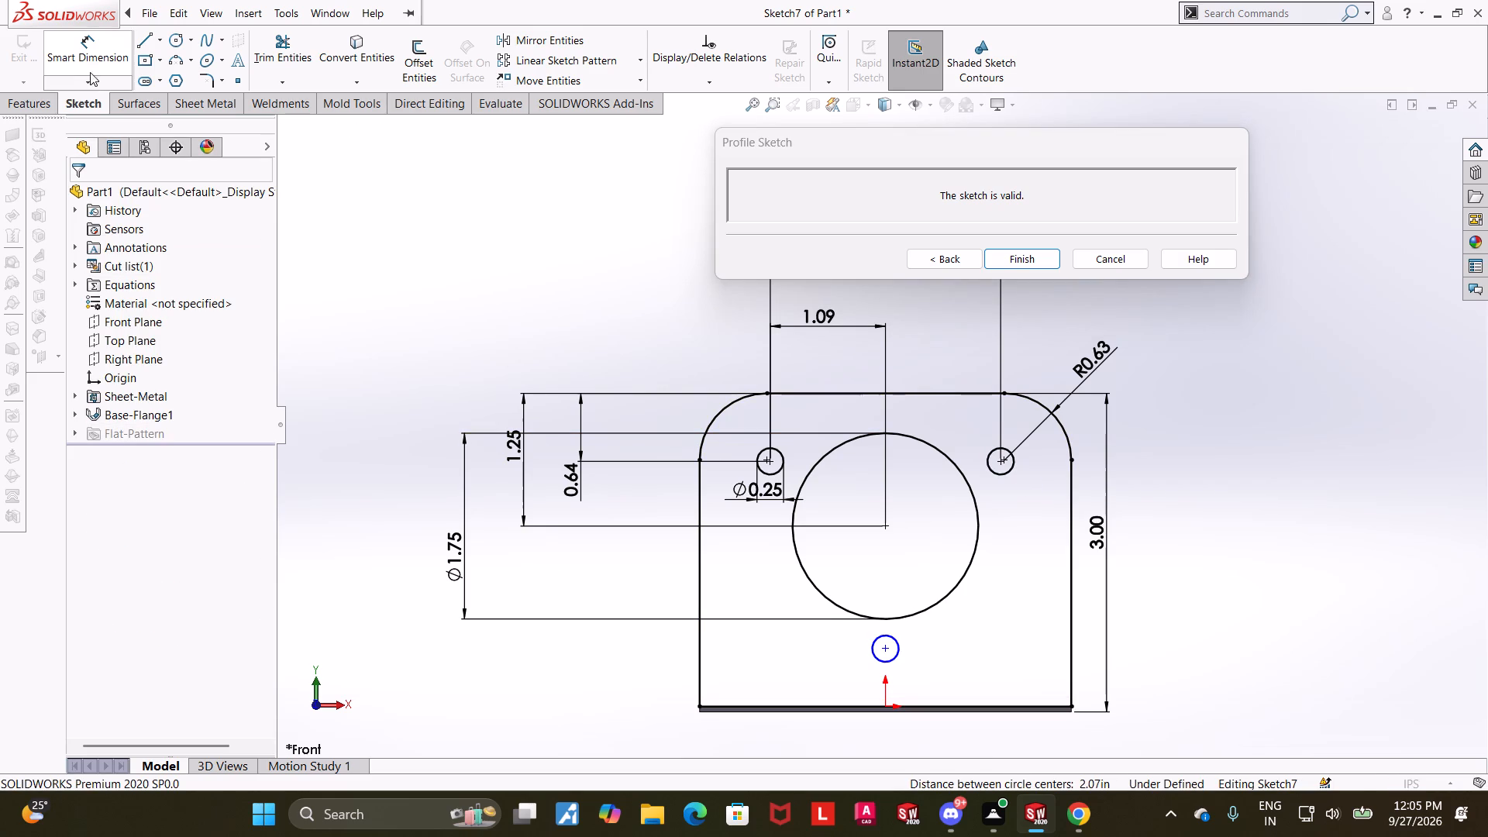
# Add a 1.75 in horizontal dimension from the lower small circle's centre to the profile's right vertical line.
pyautogui.click(94, 57)
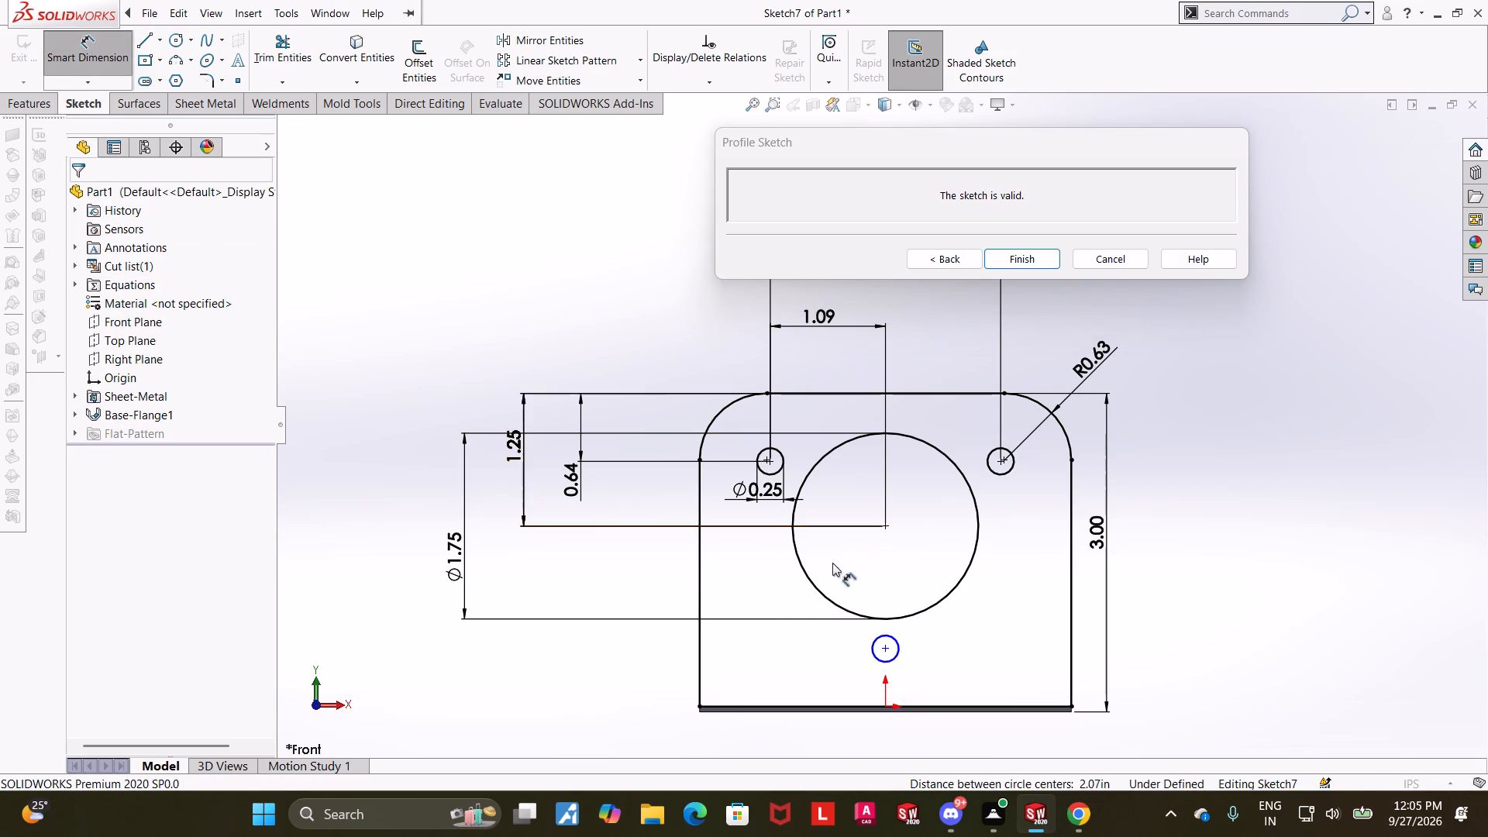
pyautogui.click(882, 647)
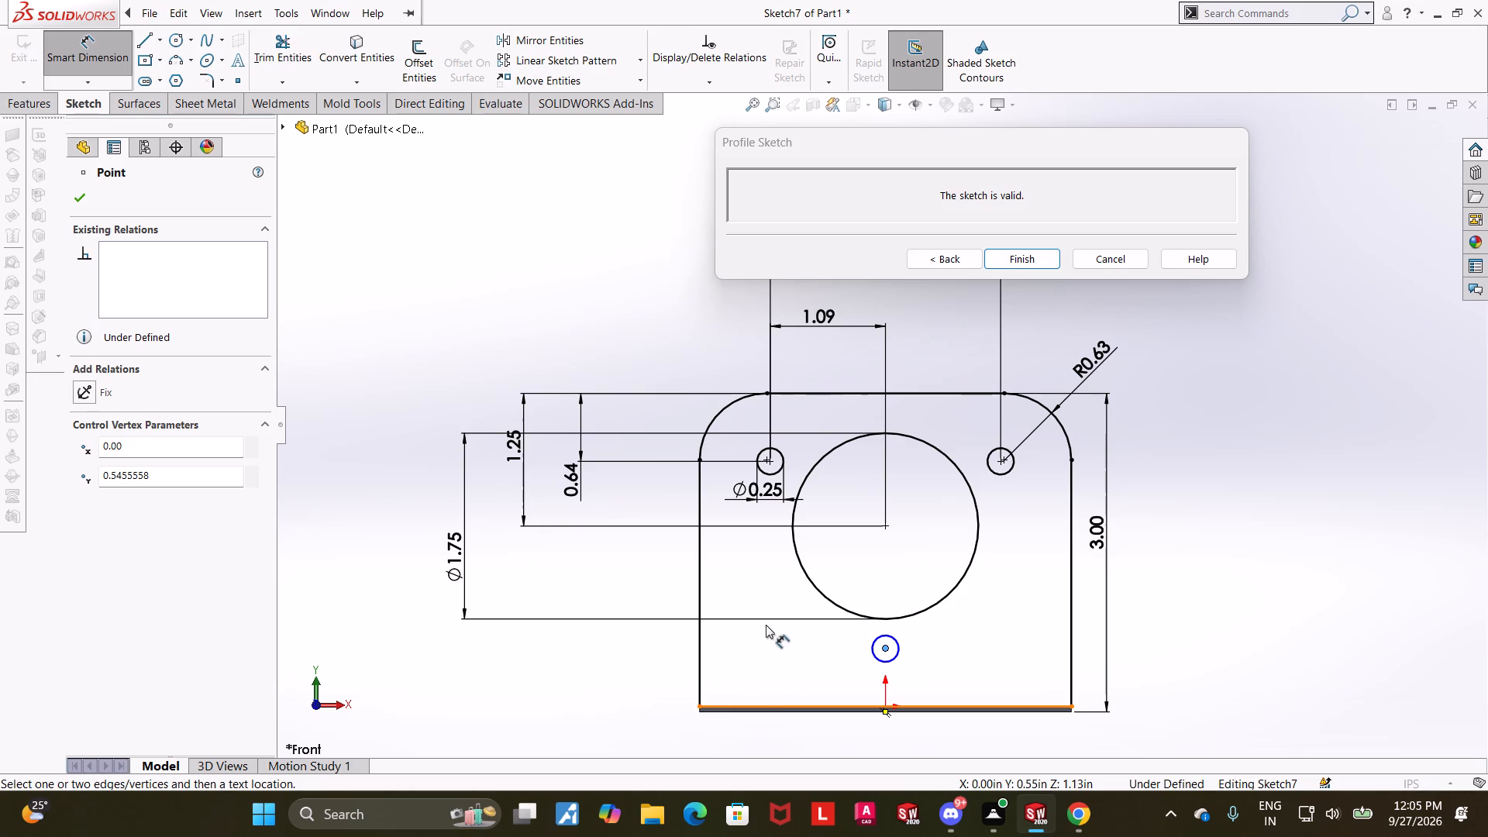
pyautogui.click(1071, 638)
pyautogui.click(979, 639)
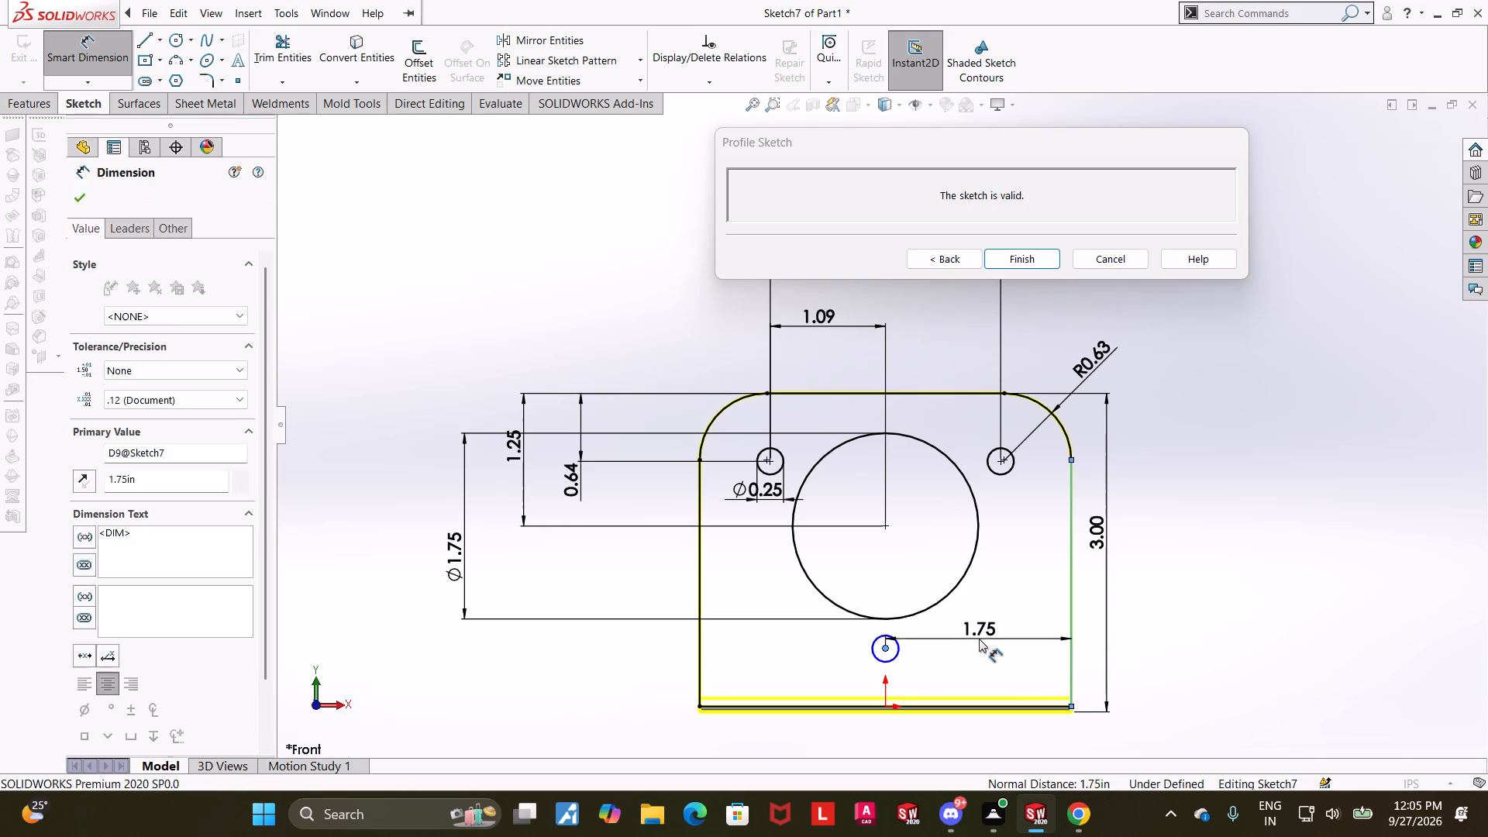
pyautogui.click(908, 616)
pyautogui.click(1331, 621)
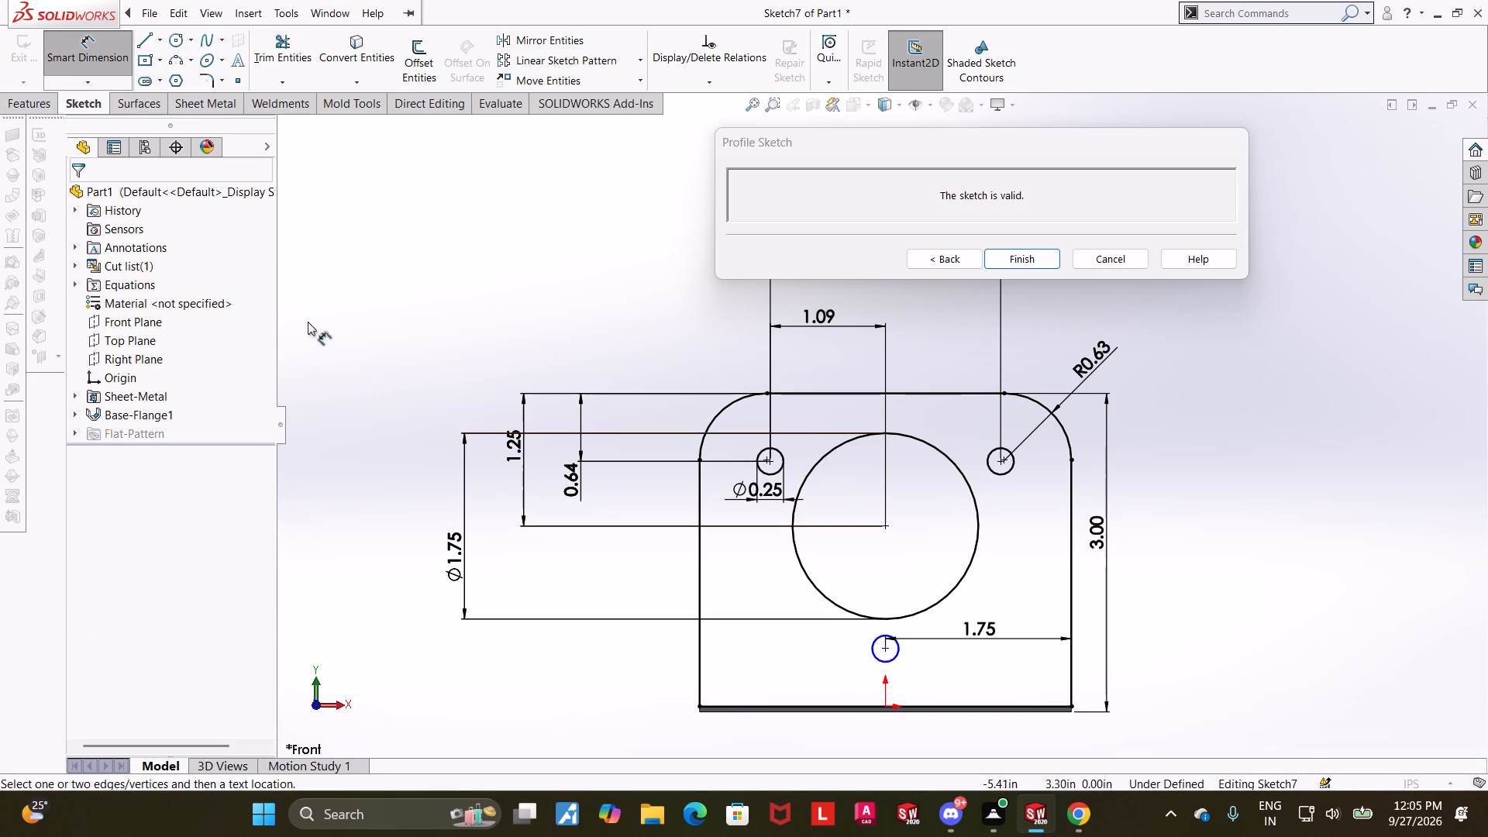
# Dimension the lower small circle's centre 0.4 in above the base flange's bottom edge and leave dimensioning.
pyautogui.click(886, 649)
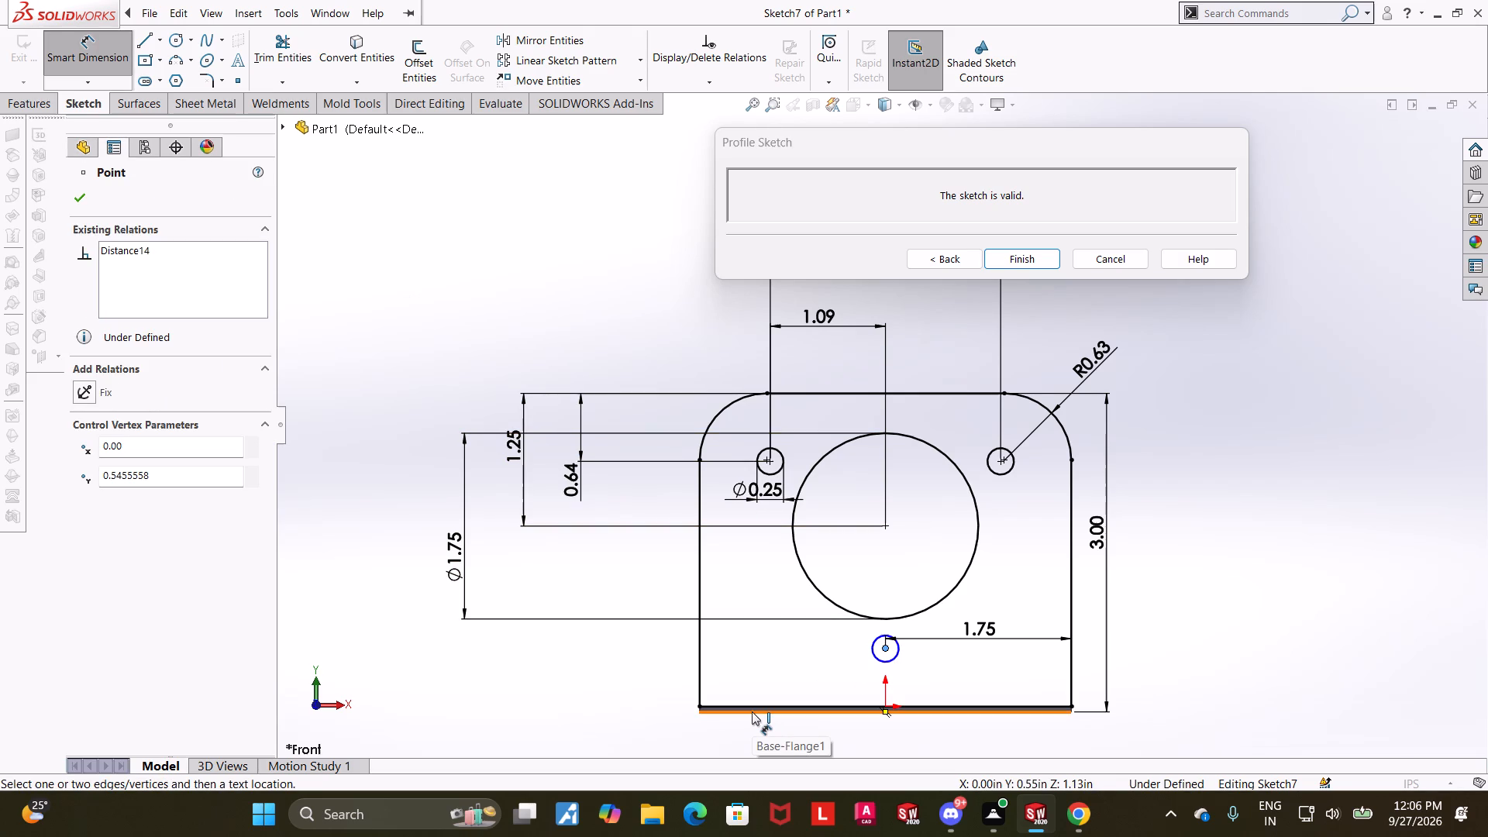
pyautogui.click(752, 711)
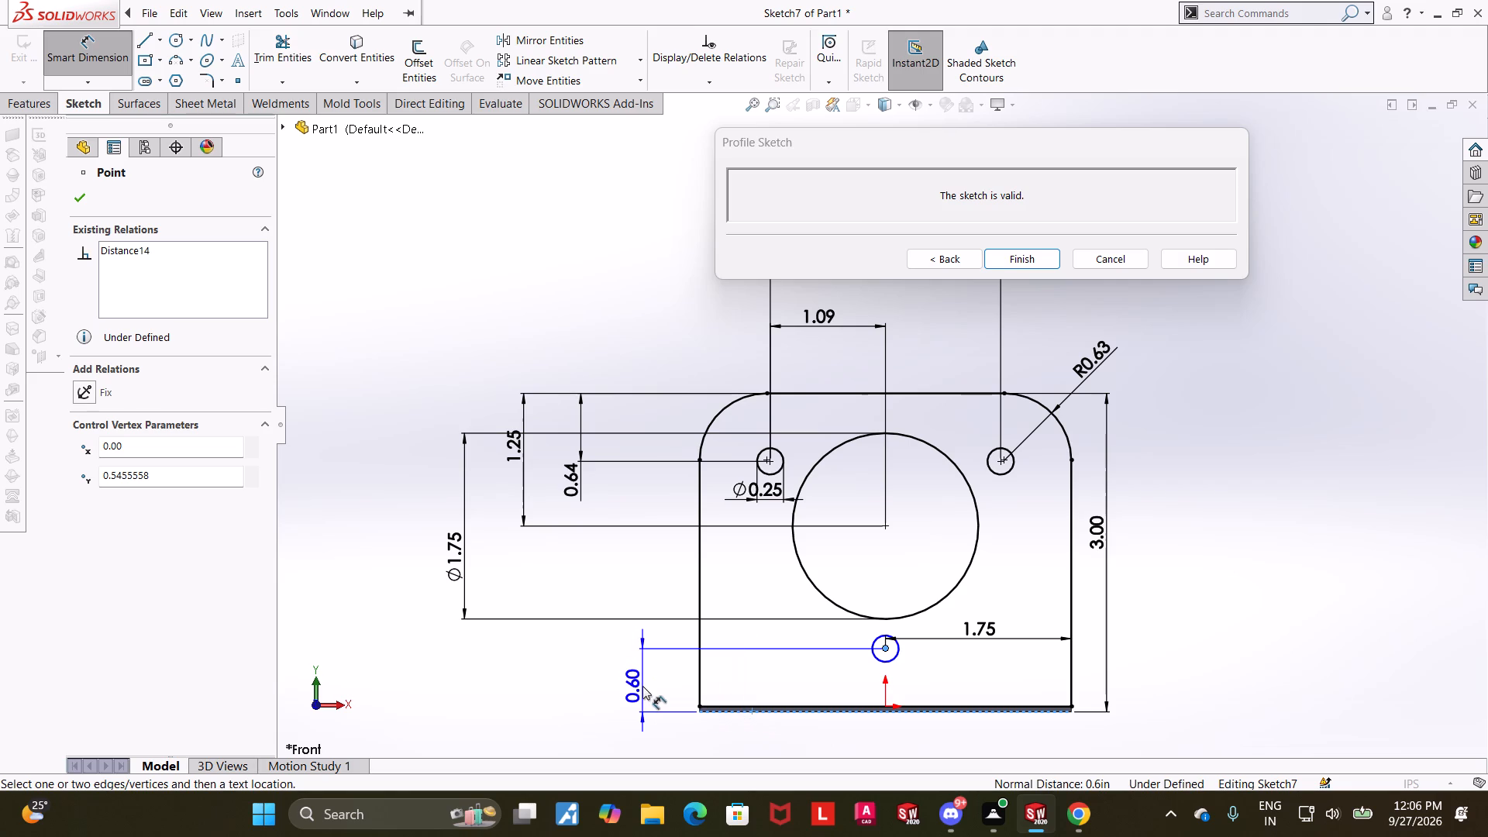
pyautogui.doubleClick(642, 686)
pyautogui.write('0.4')
pyautogui.press('Return')
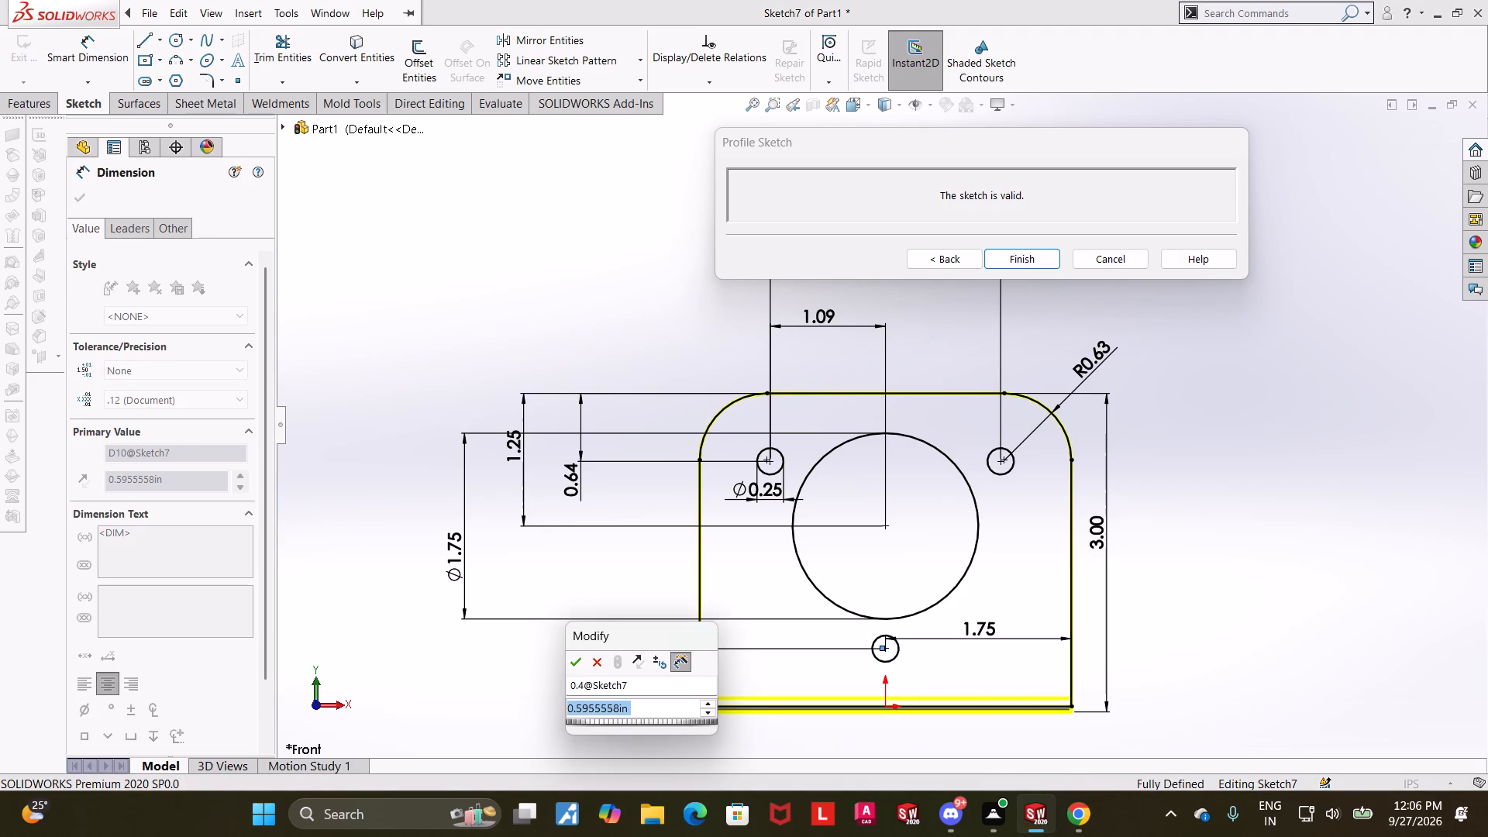
pyautogui.write('0.4')
pyautogui.press('Return')
pyautogui.press('Escape')
pyautogui.press('Escape')
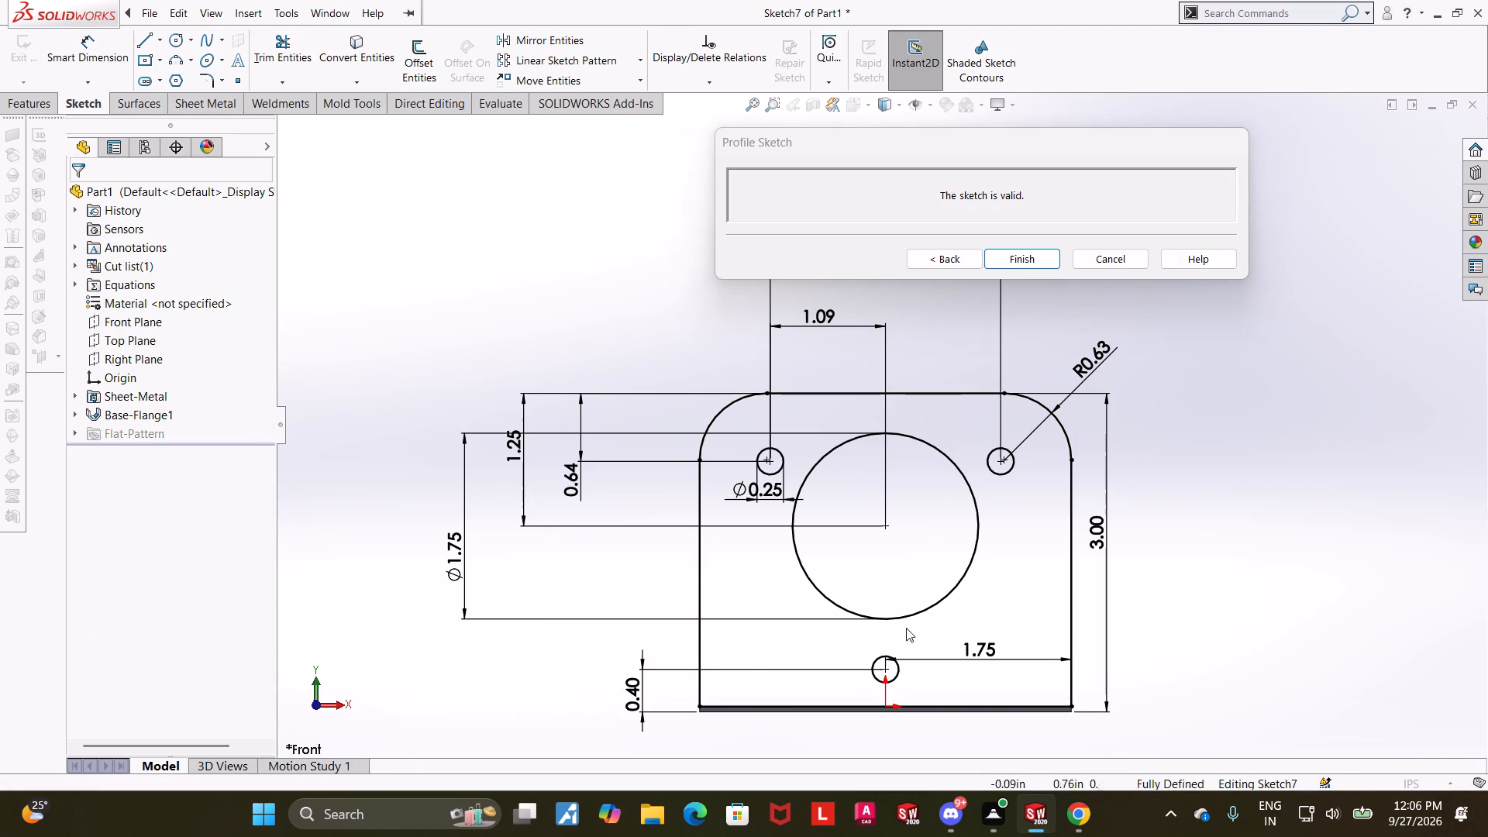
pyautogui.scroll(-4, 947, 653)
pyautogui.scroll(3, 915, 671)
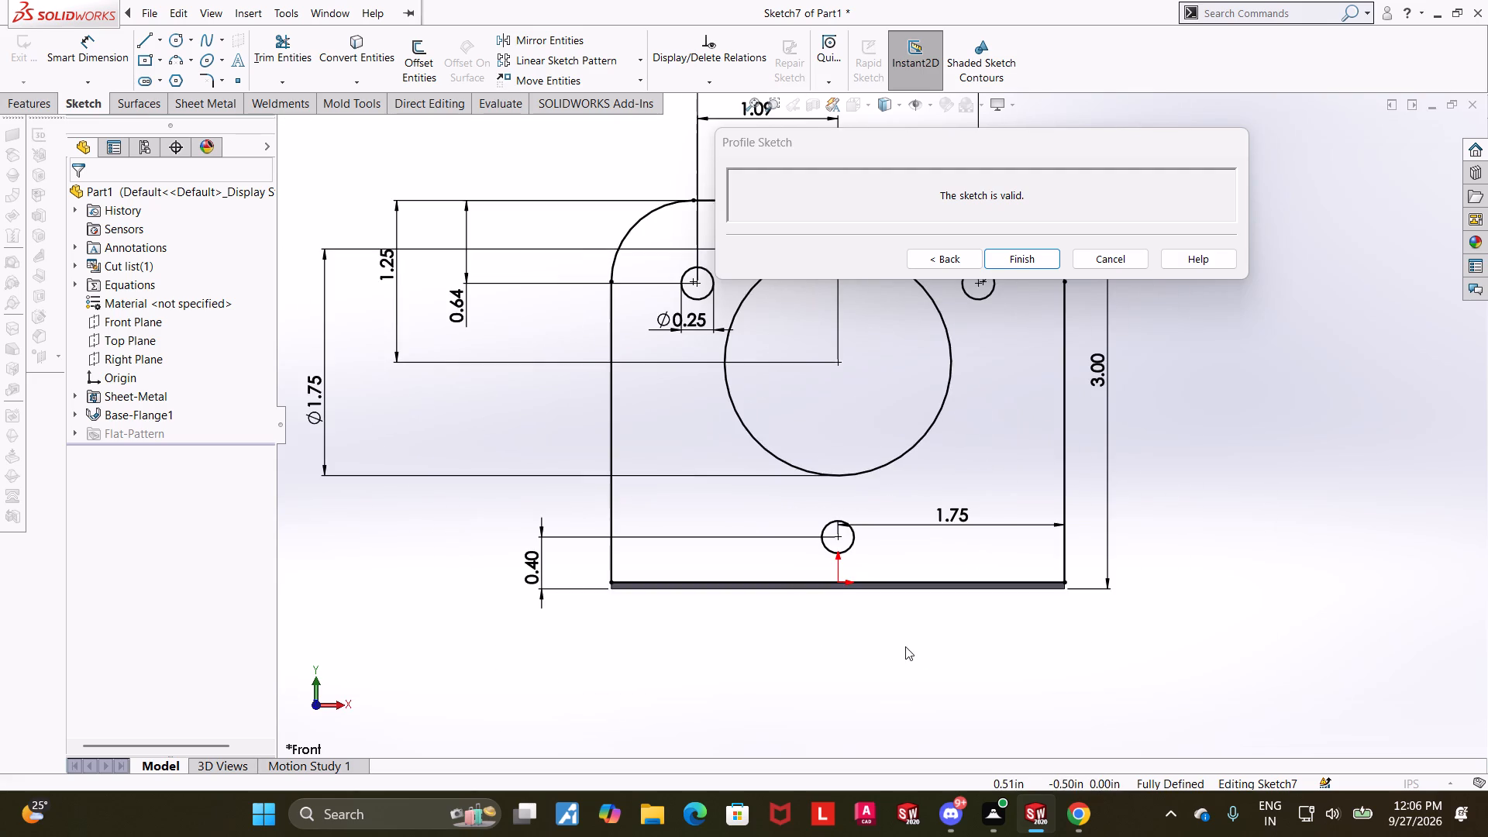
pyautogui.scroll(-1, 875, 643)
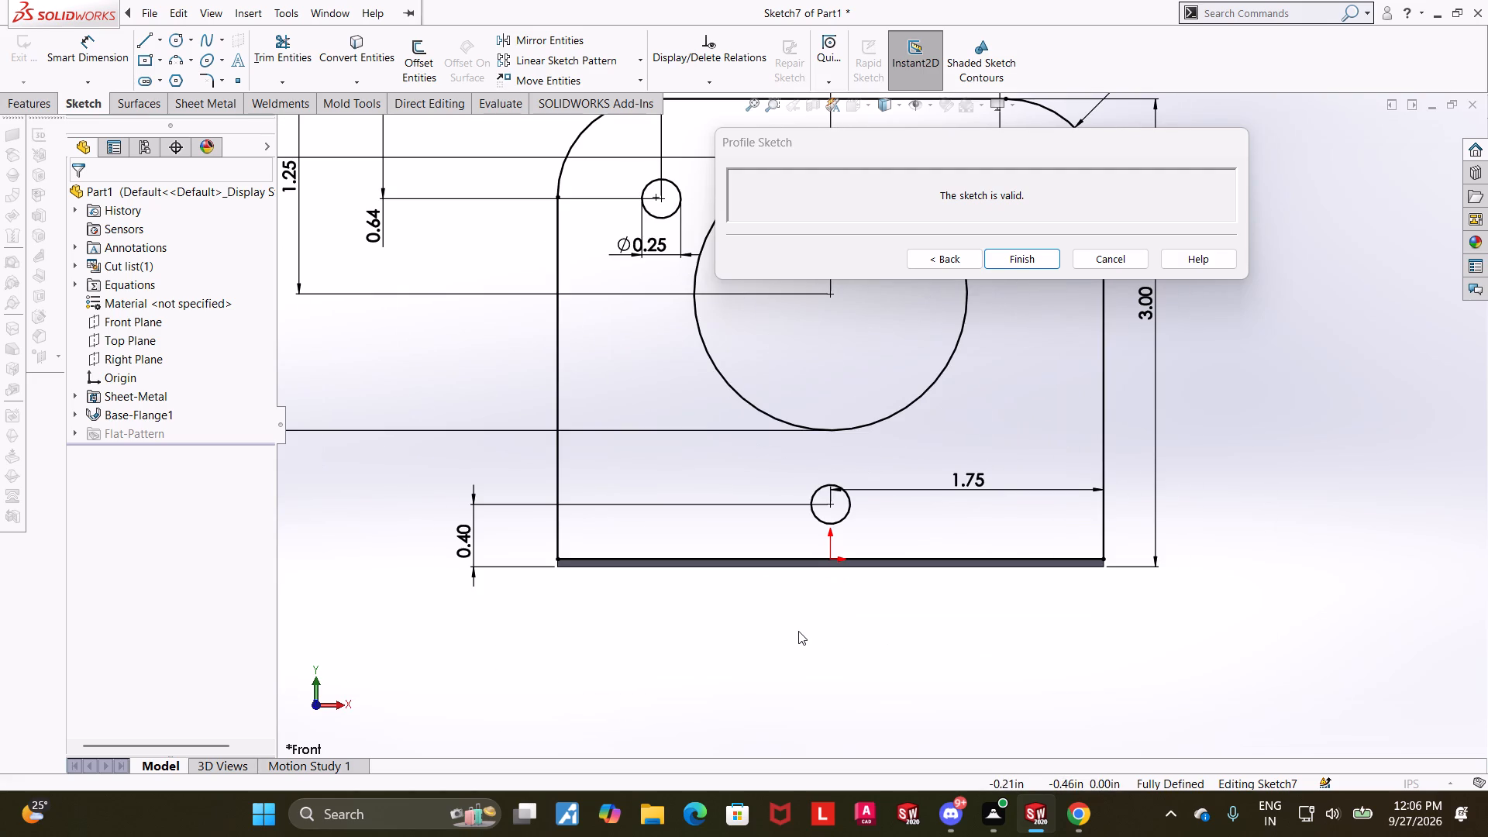
# Replace the lower small circle's vertical dimension with a 0.4 in dimension from its centre to the profile's bottom line.
pyautogui.rightClick(449, 532)
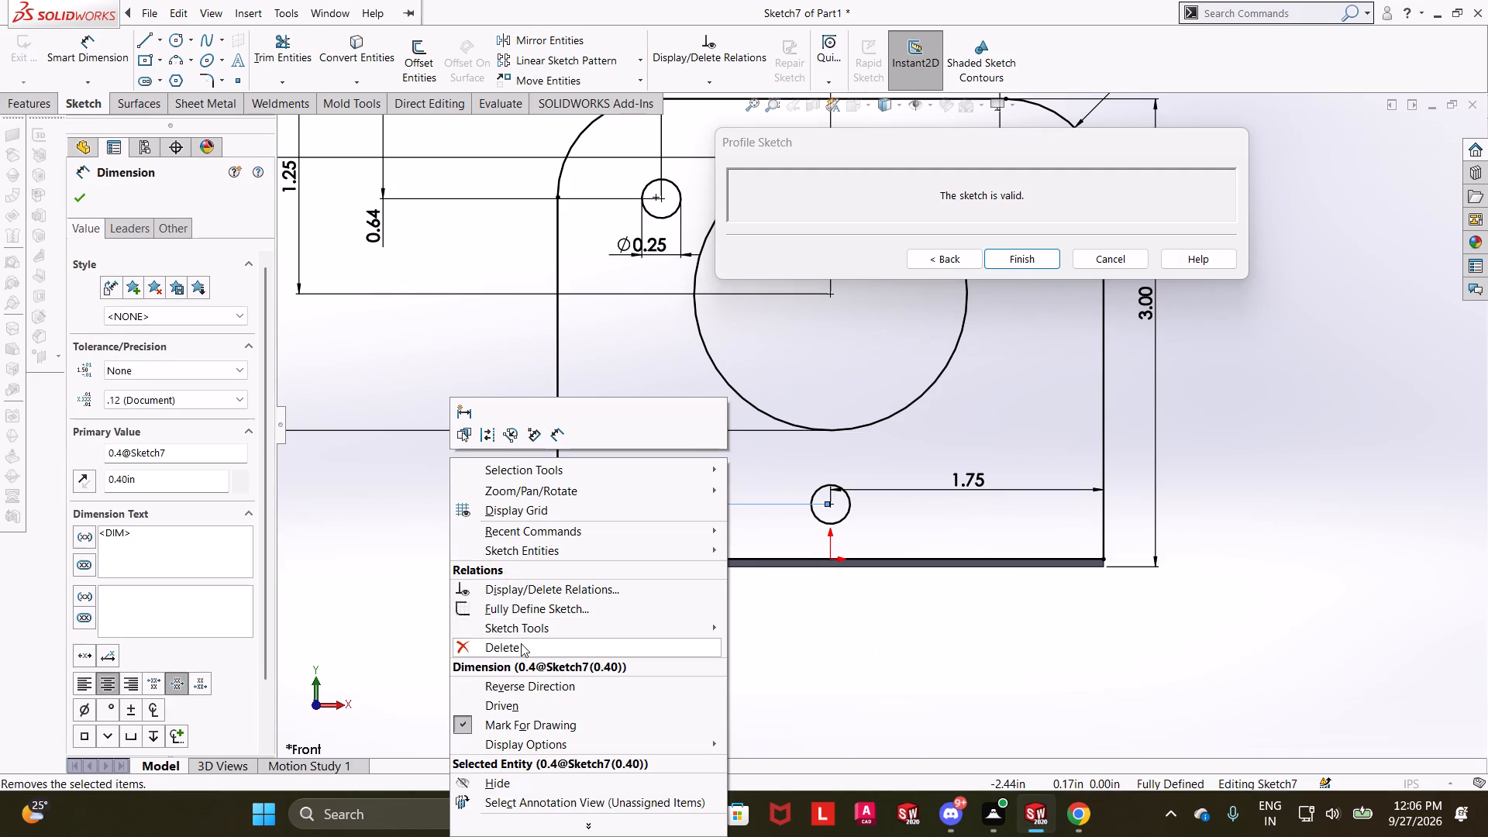
pyautogui.click(521, 643)
pyautogui.click(81, 54)
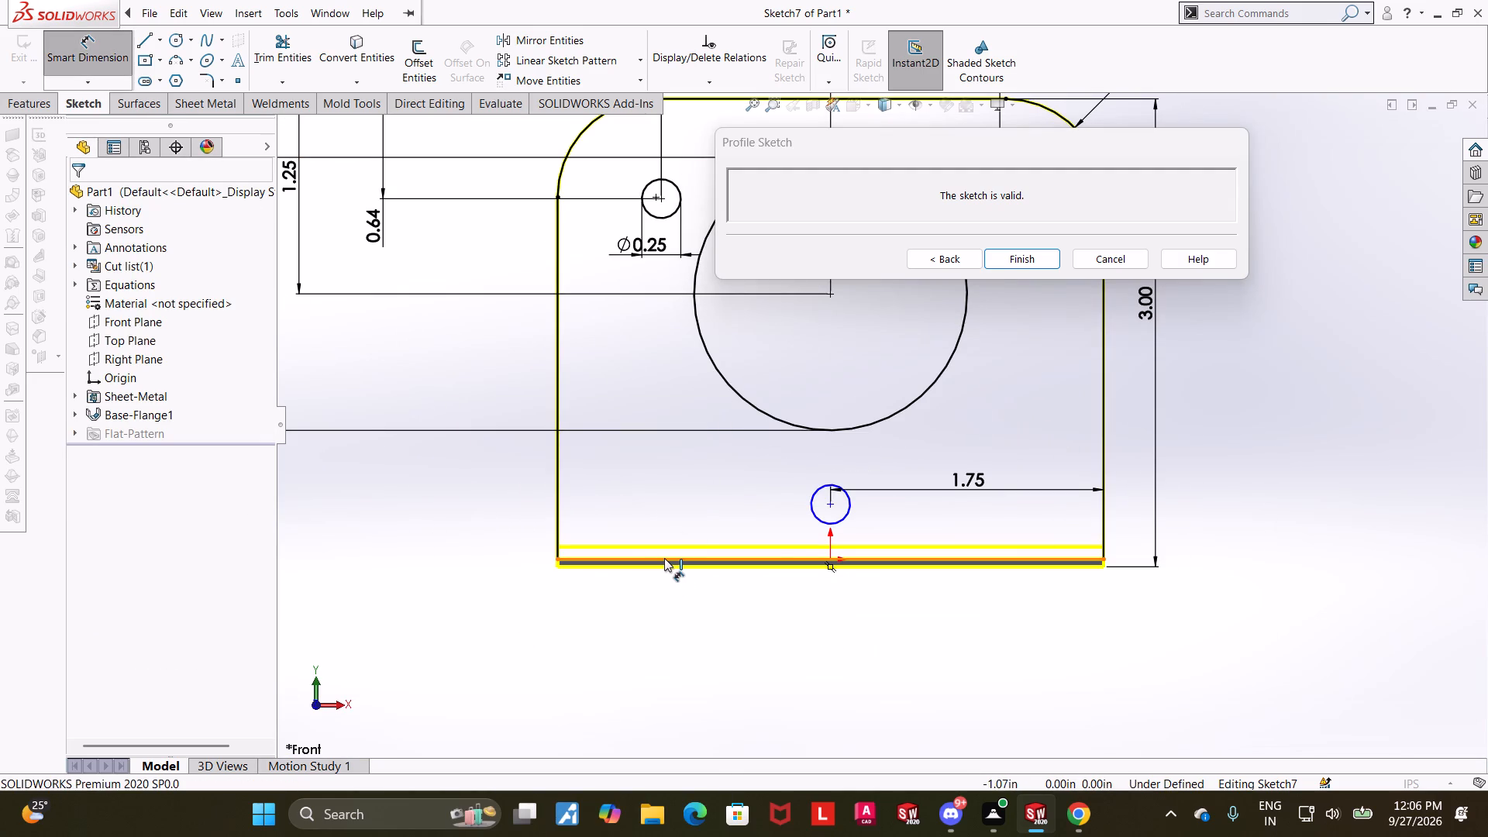
pyautogui.click(664, 558)
pyautogui.click(832, 506)
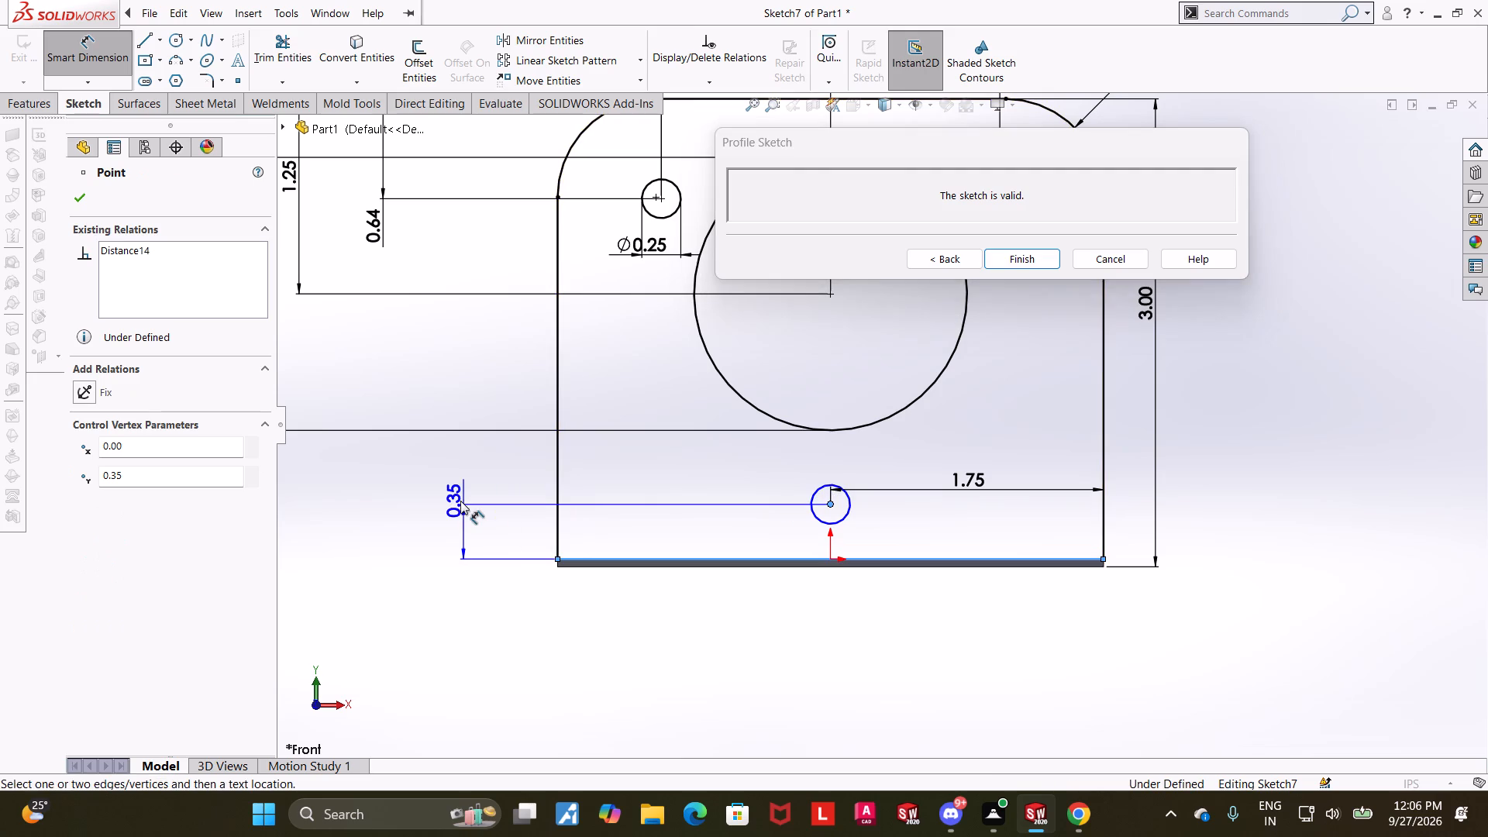
pyautogui.click(460, 501)
pyautogui.write('0.5')
pyautogui.press('BackSpace')
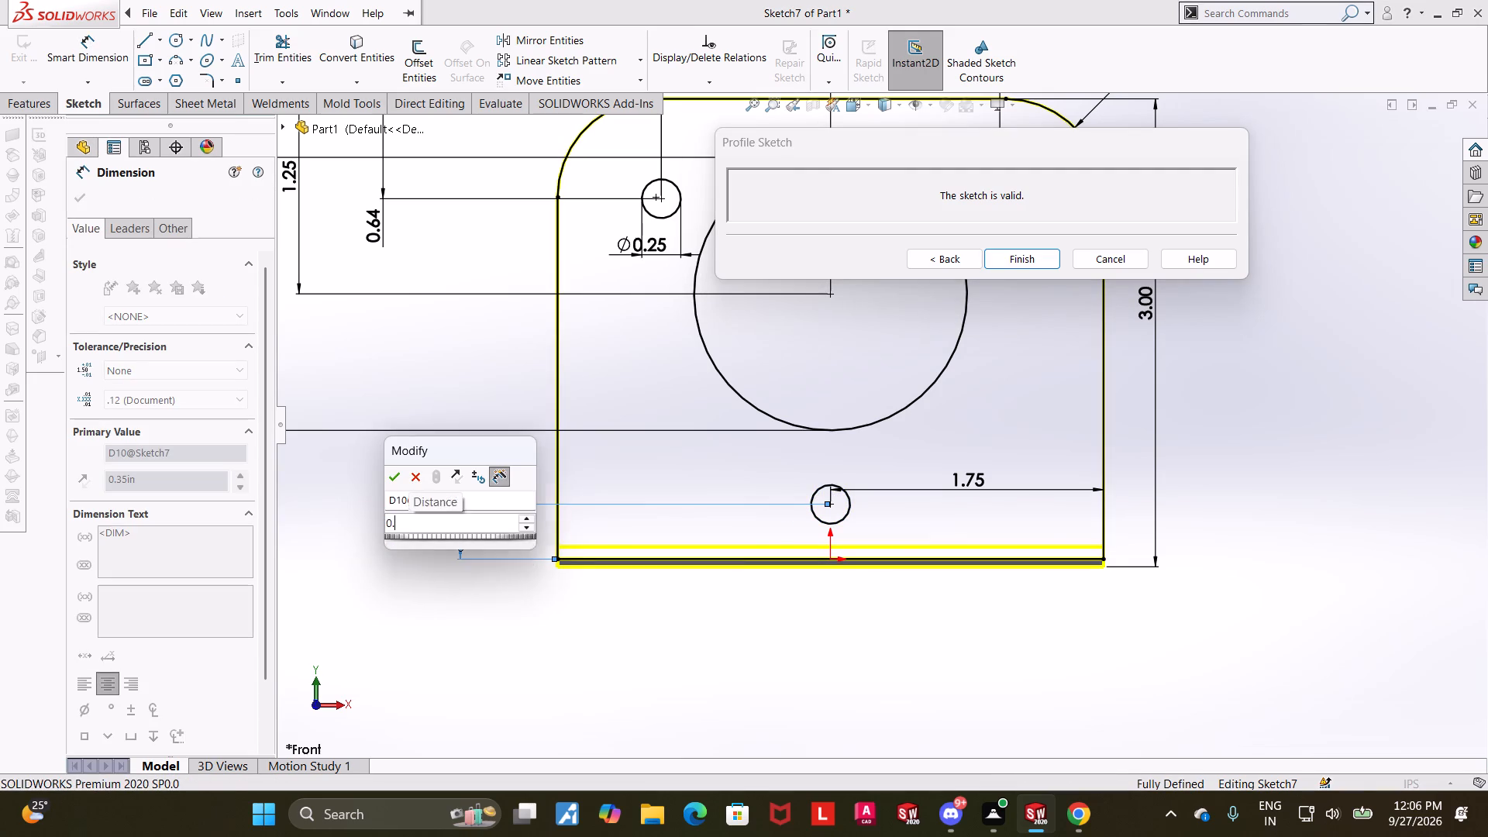
pyautogui.press('4')
pyautogui.press('Return')
pyautogui.press('Escape')
pyautogui.press('Escape')
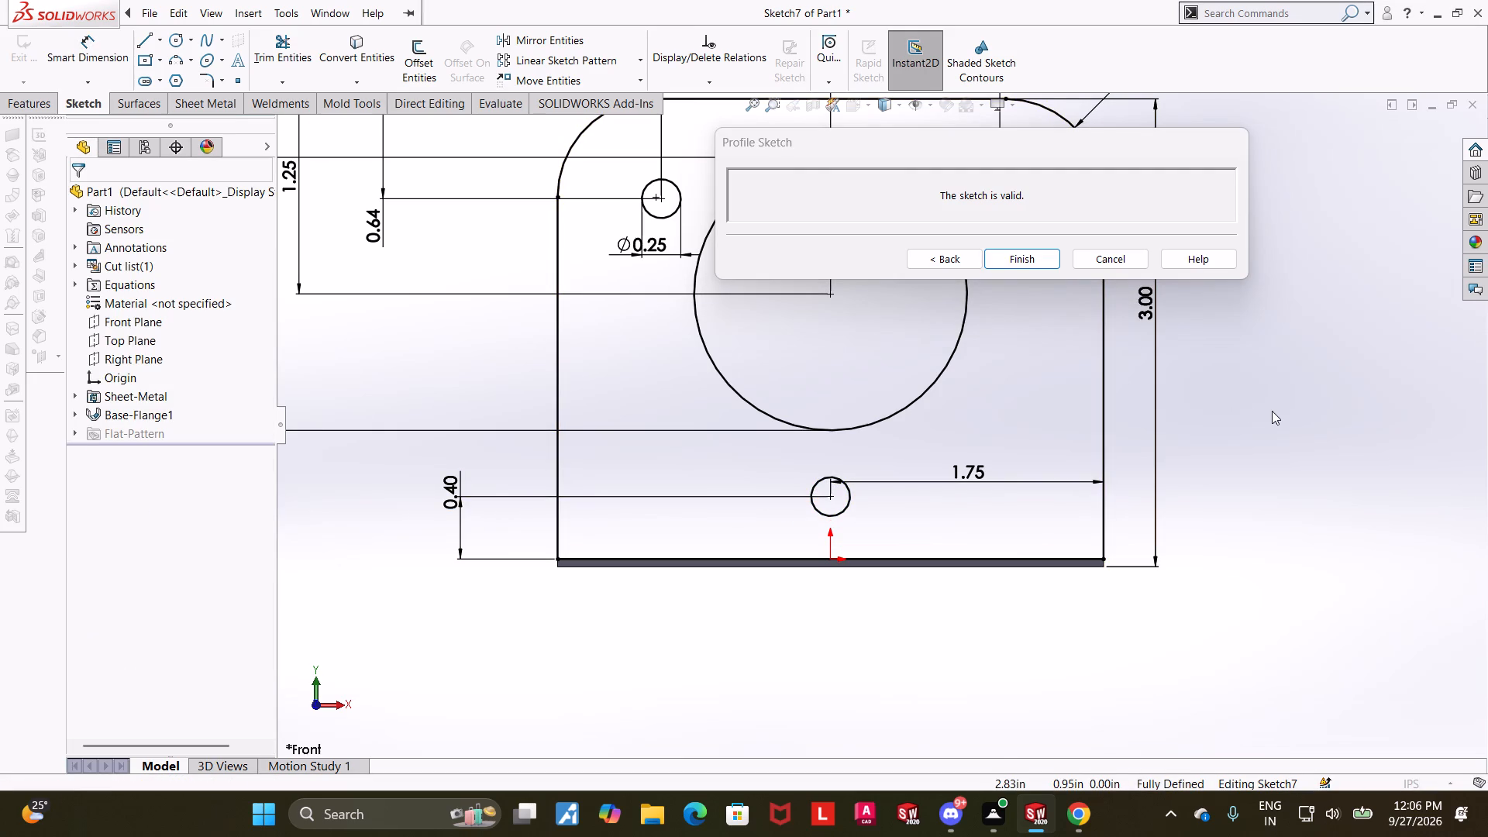
# Return from the profile sketch to the edge flange settings and create the flange with its holes.
pyautogui.scroll(3, 1272, 411)
pyautogui.scroll(4, 1156, 414)
pyautogui.scroll(-2, 914, 326)
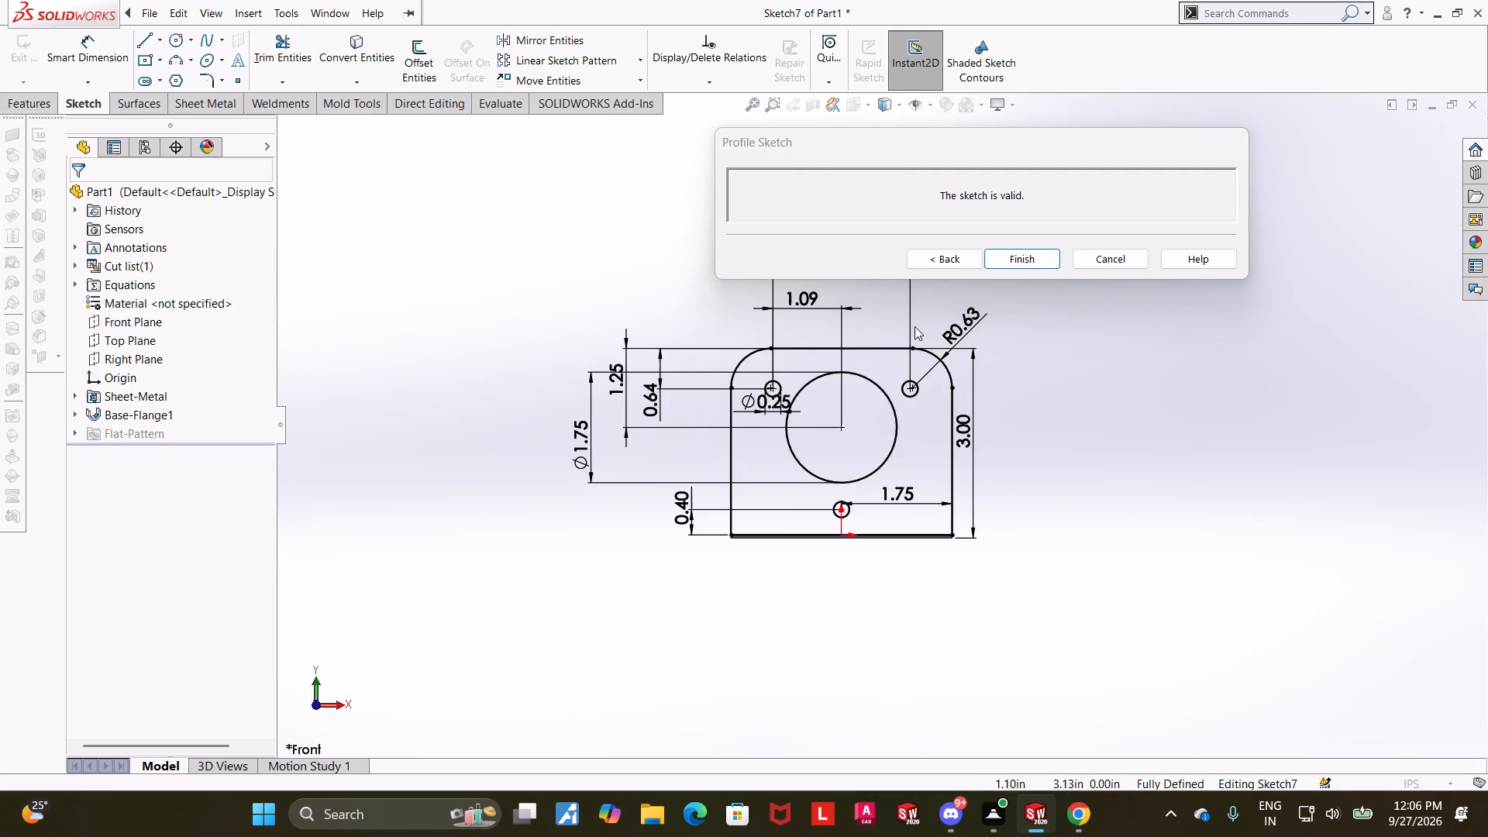
pyautogui.scroll(2, 1049, 372)
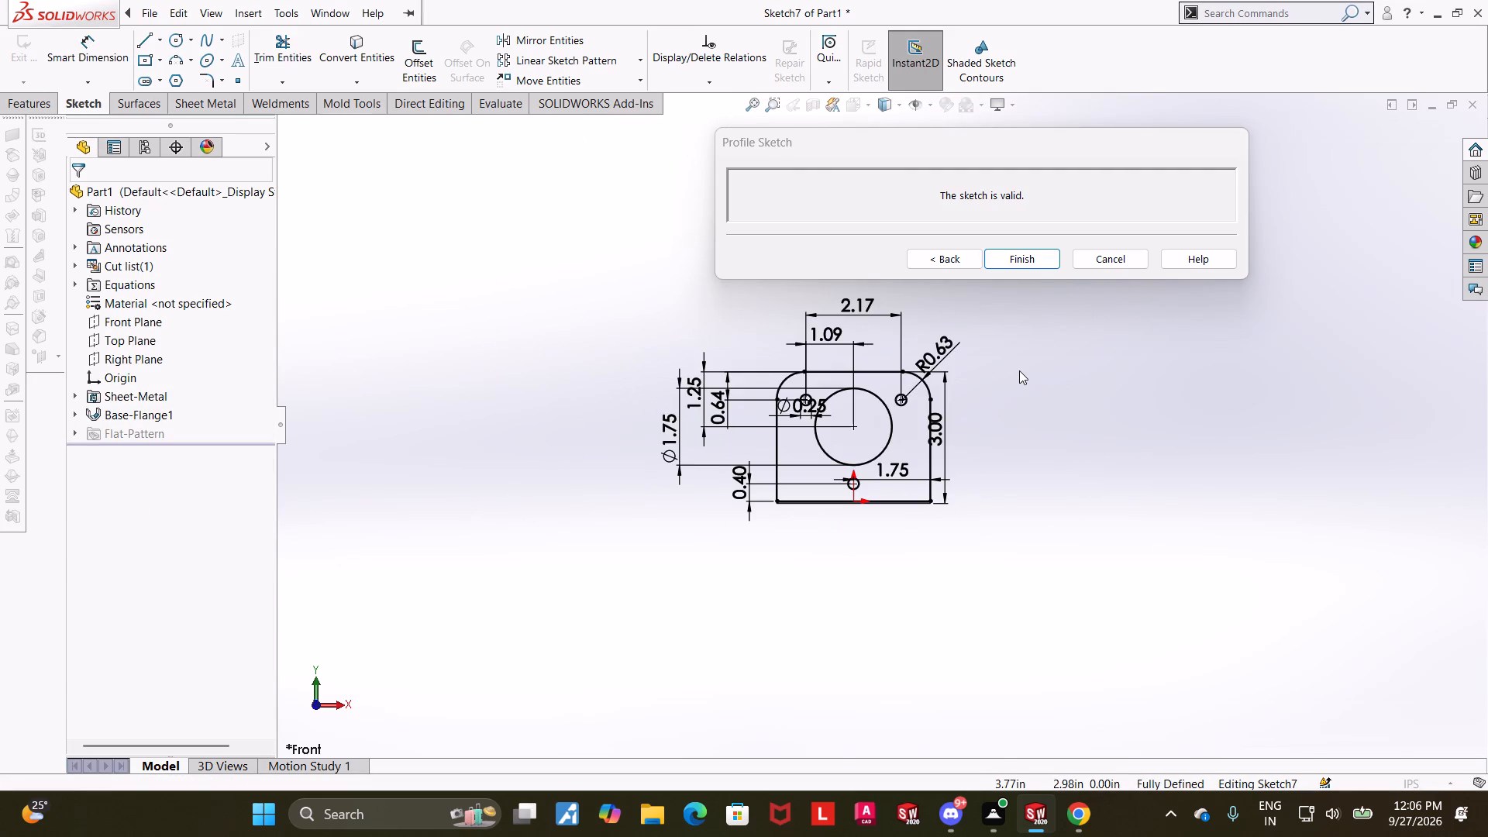
pyautogui.scroll(3, 1019, 370)
pyautogui.scroll(-2, 943, 344)
pyautogui.scroll(-2, 853, 501)
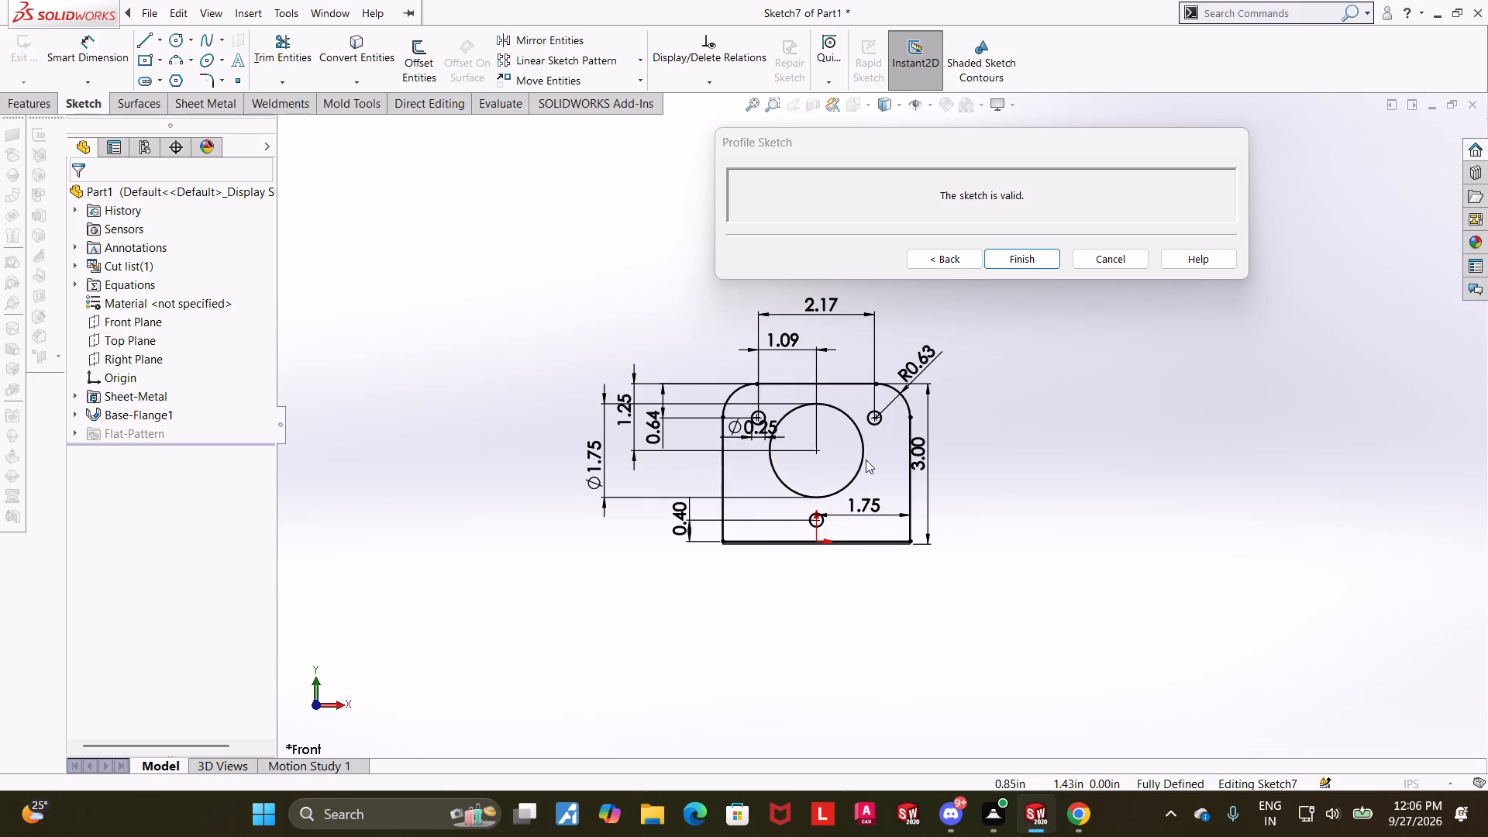
pyautogui.scroll(-1, 877, 445)
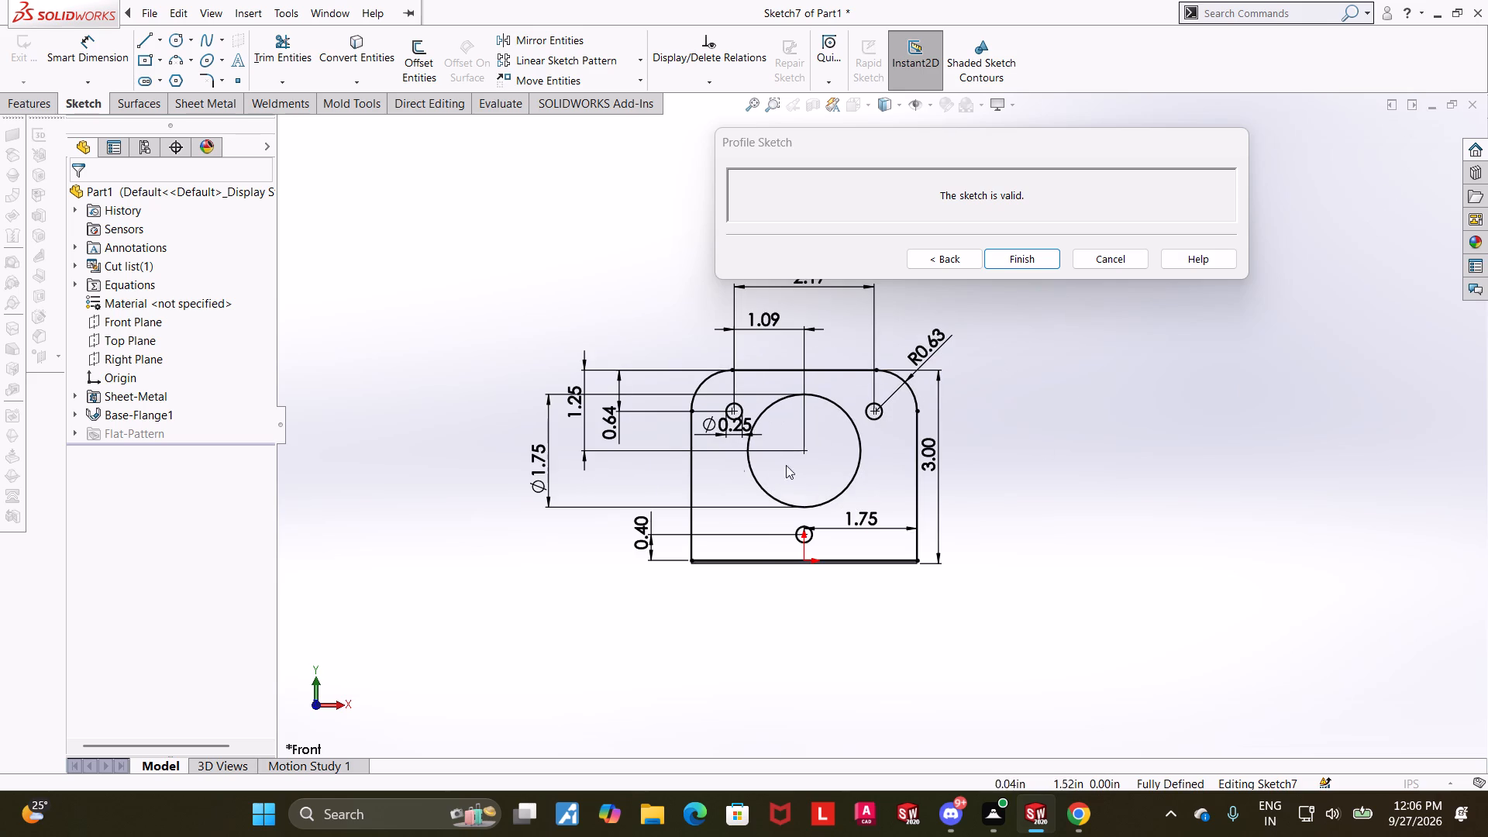
pyautogui.click(966, 250)
pyautogui.moveTo(1160, 498); pyautogui.dragTo(1114, 501, button='middle')
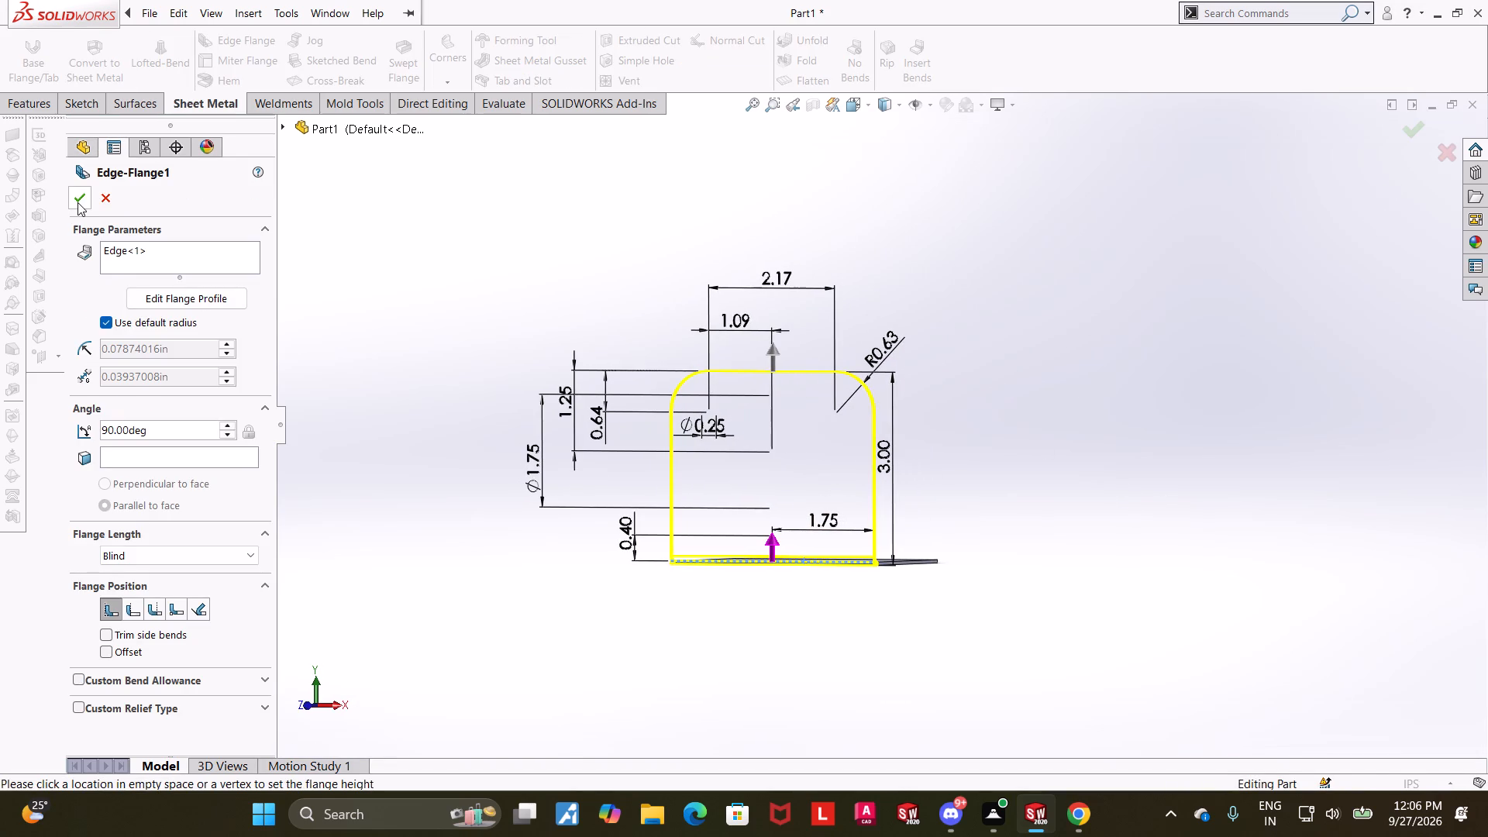
pyautogui.click(77, 202)
# Reopen the edge flange for editing and replace its default bend radius with 0.05 in.
pyautogui.click(153, 431)
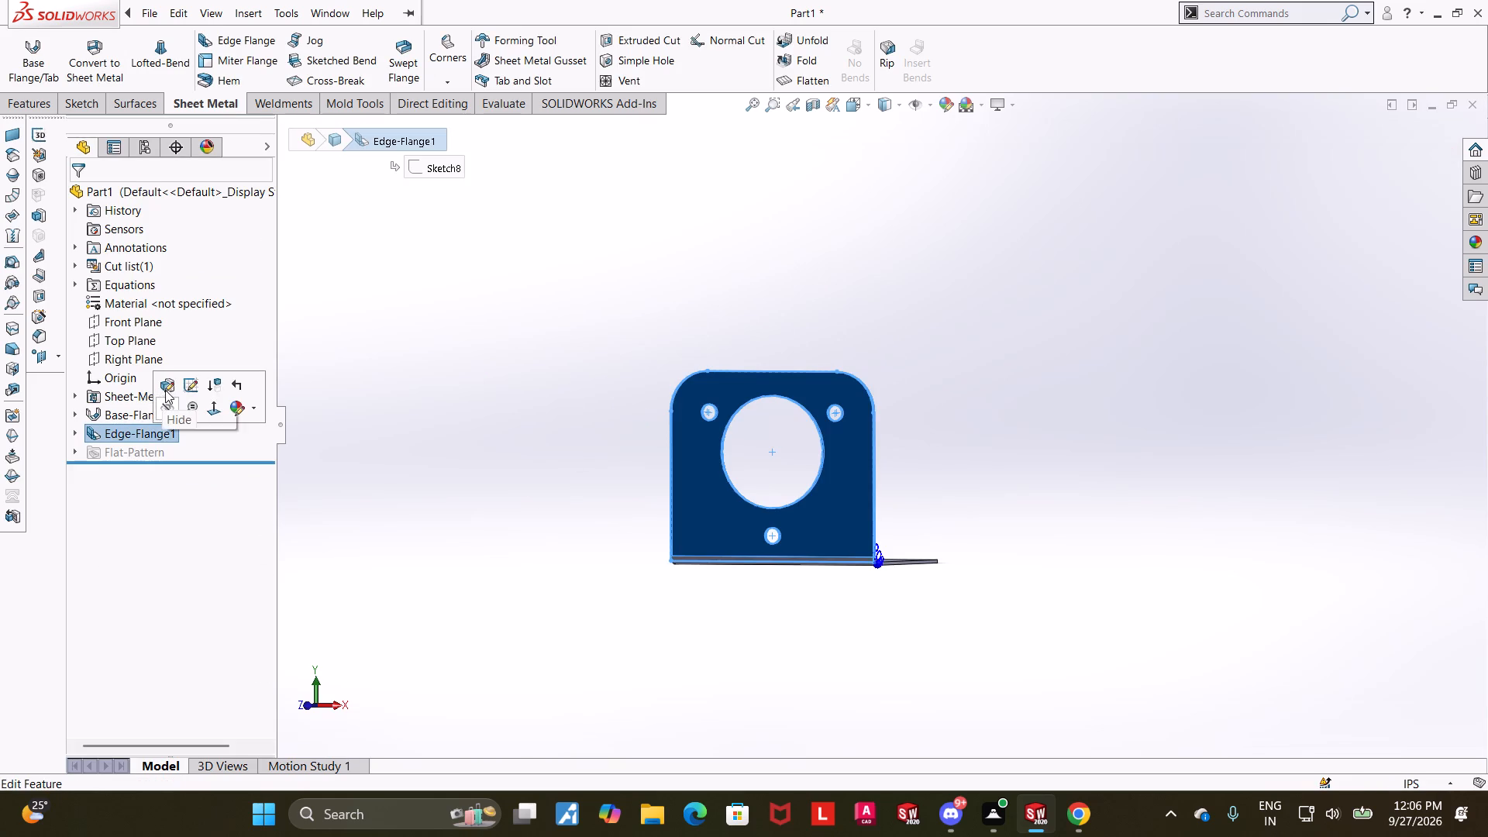
pyautogui.click(165, 389)
pyautogui.click(108, 328)
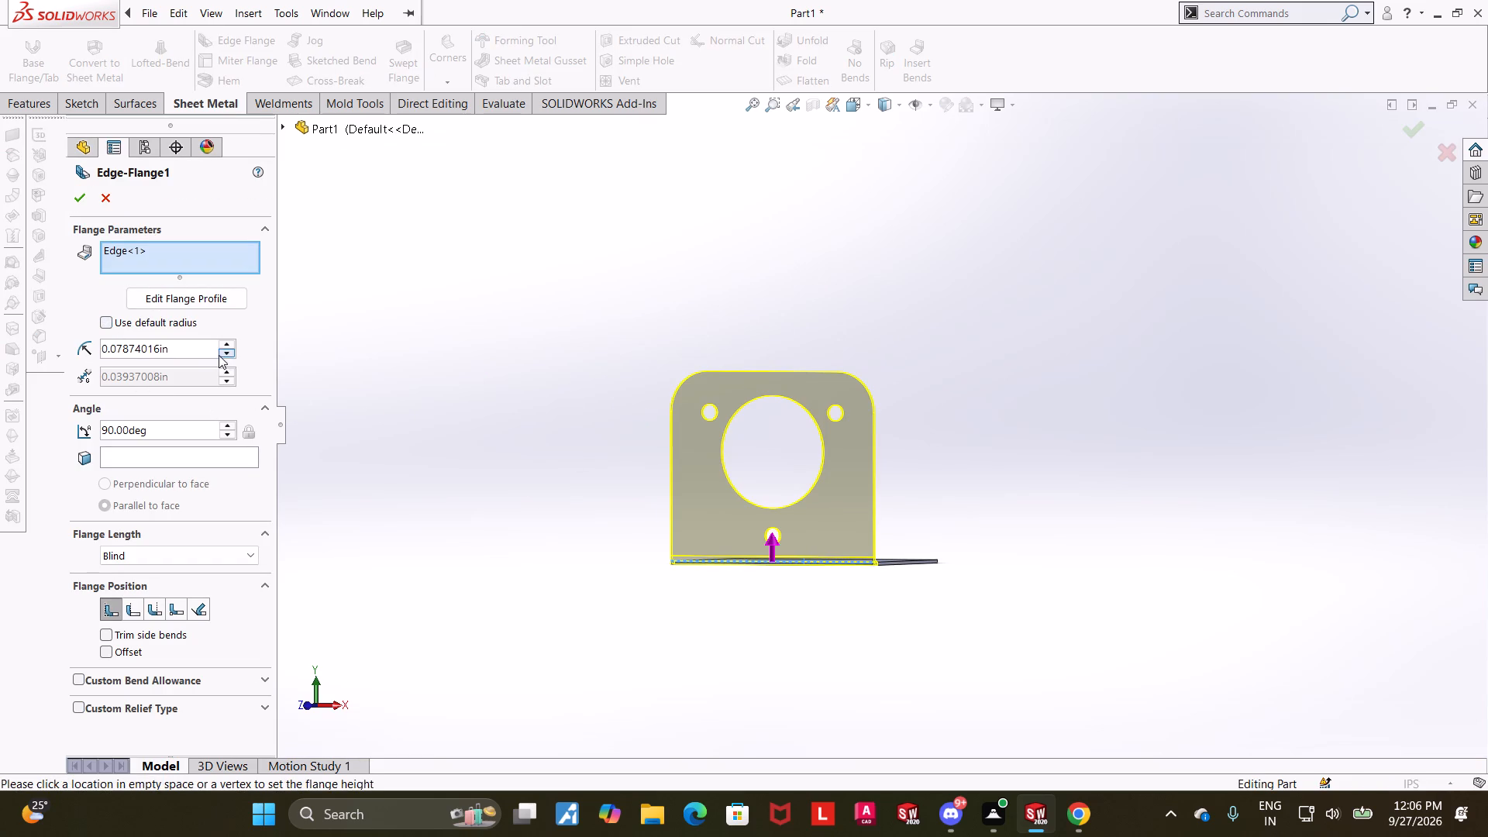
pyautogui.moveTo(203, 352); pyautogui.dragTo(11, 353)
pyautogui.write('0.05')
pyautogui.press('Return')
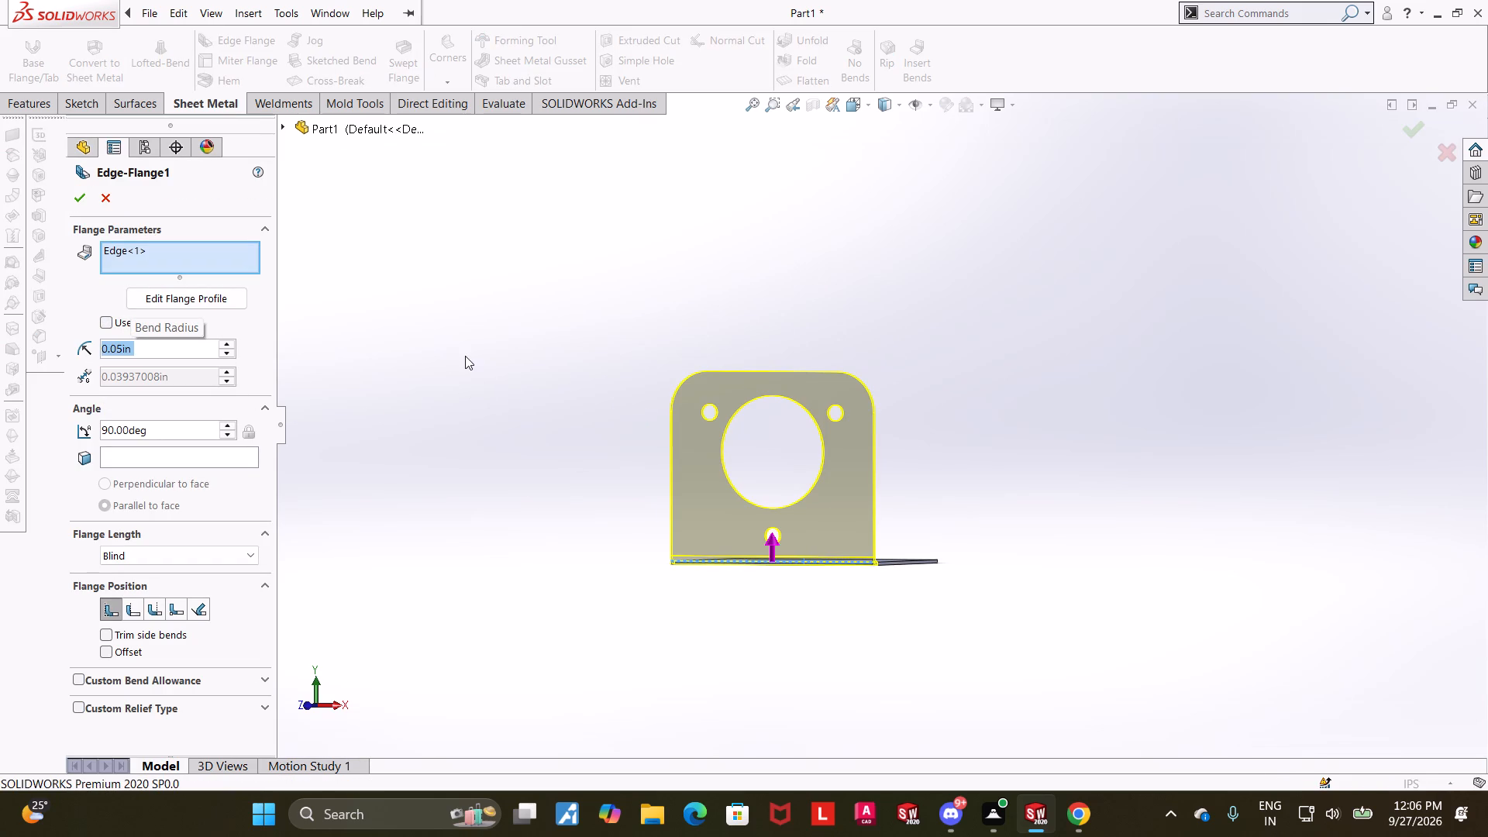
# Set the edge flange's position to Bend Outside and apply the edited feature.
pyautogui.moveTo(463, 356); pyautogui.dragTo(350, 362, button='middle')
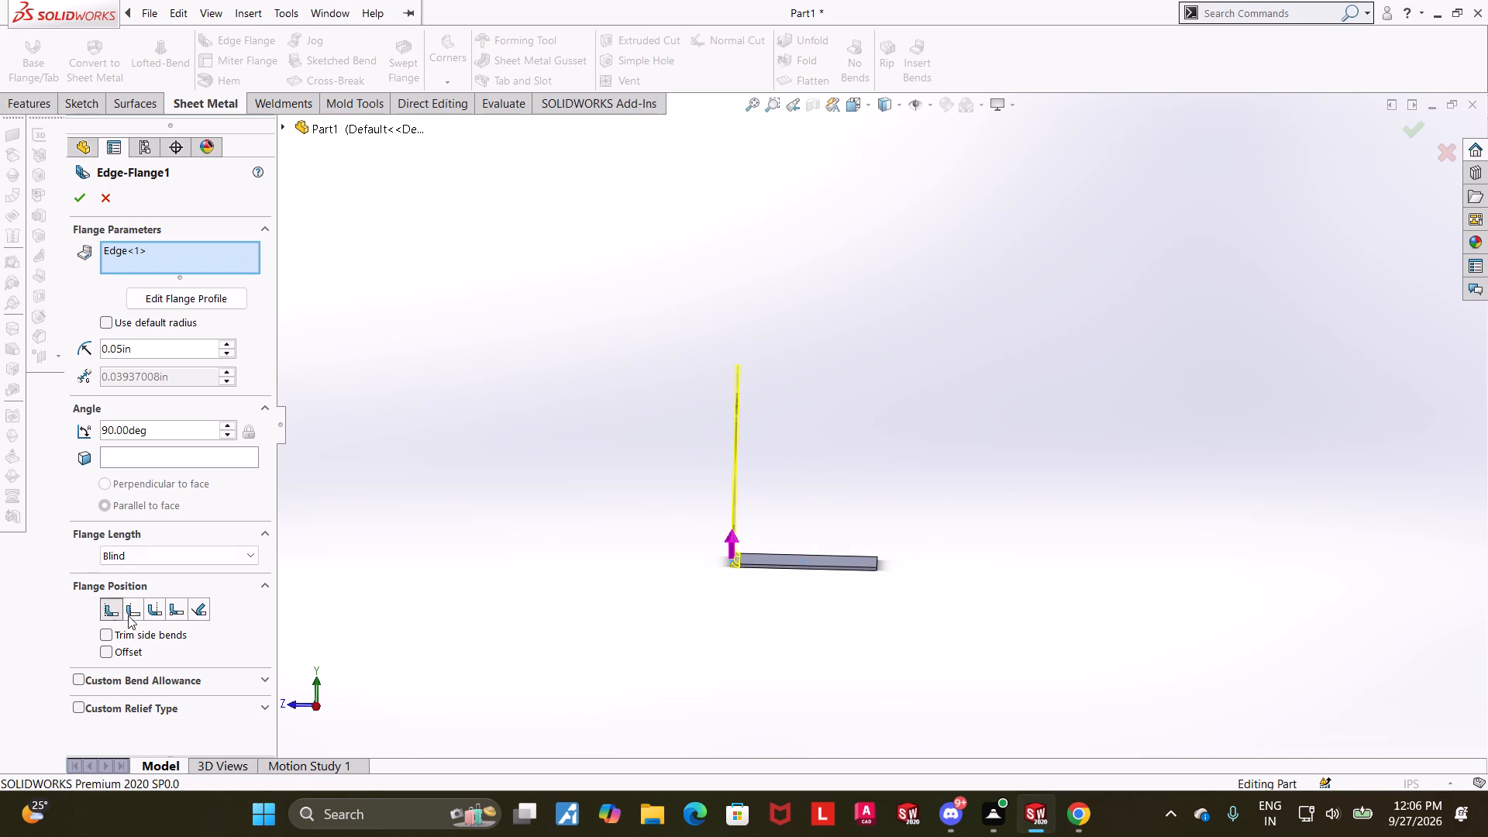
pyautogui.click(150, 615)
pyautogui.scroll(-3, 658, 542)
pyautogui.scroll(-3, 1010, 505)
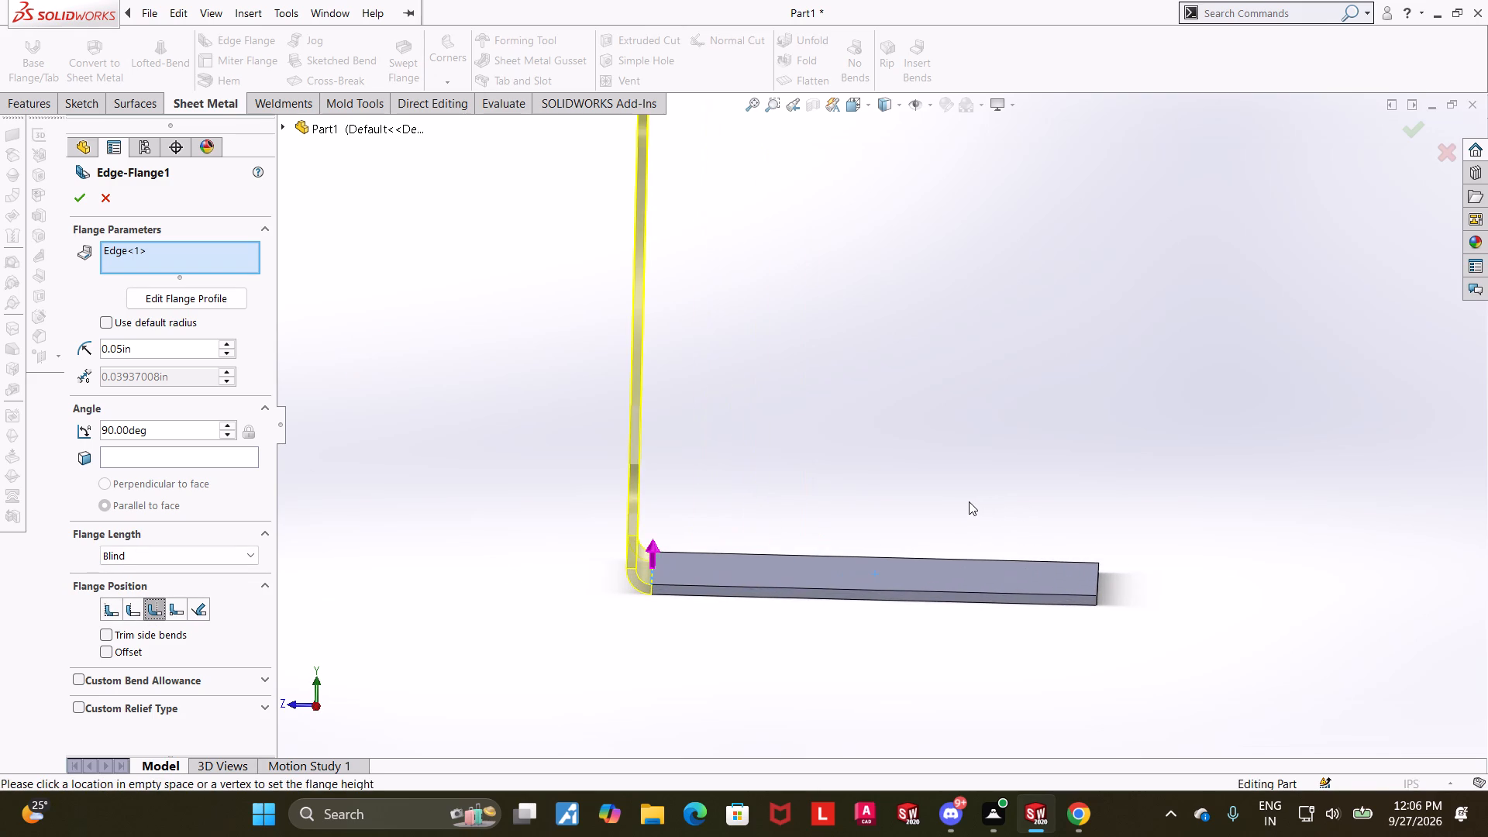
pyautogui.click(131, 604)
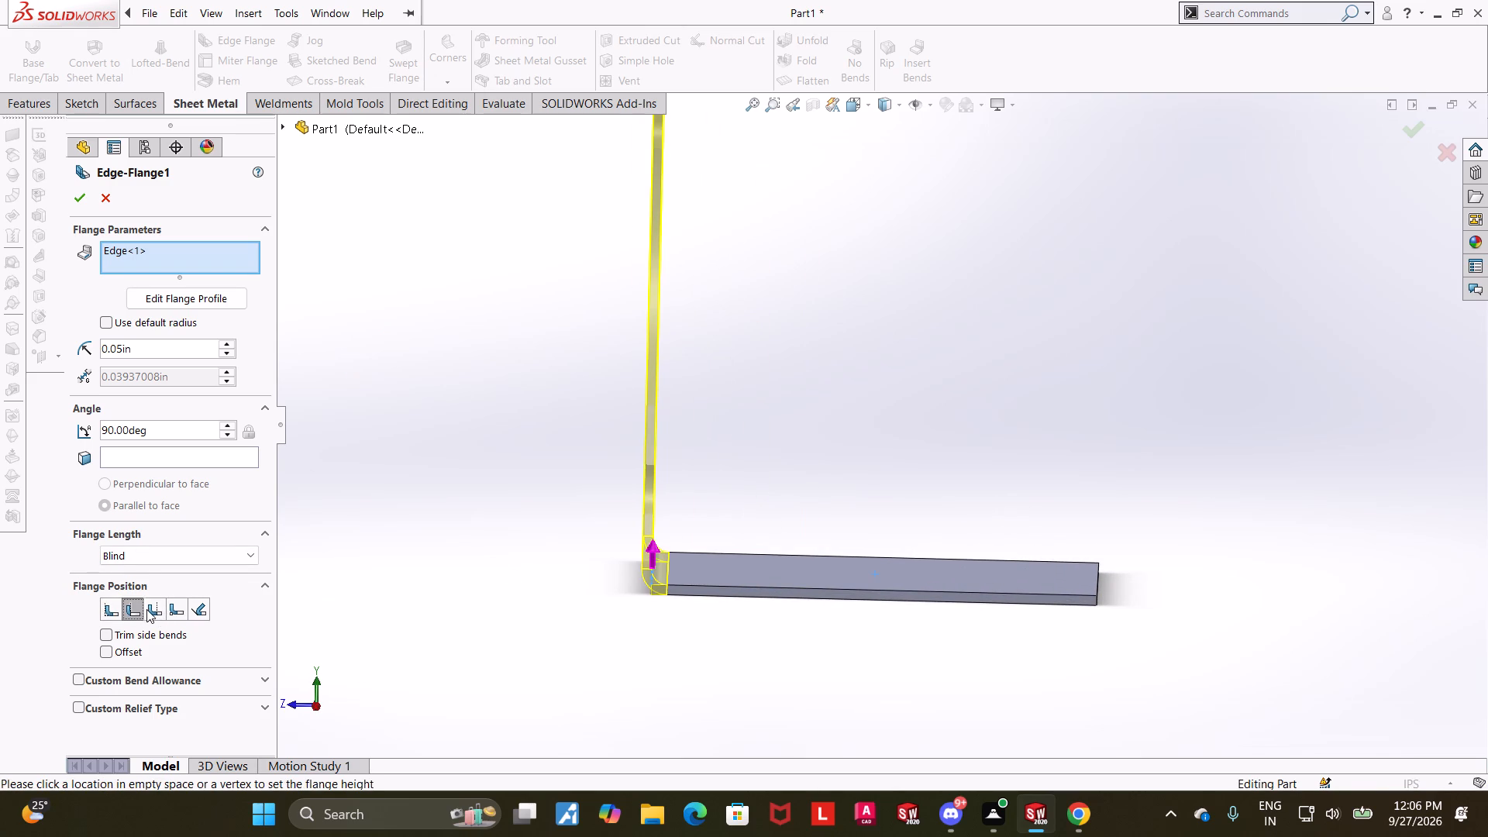
pyautogui.click(157, 608)
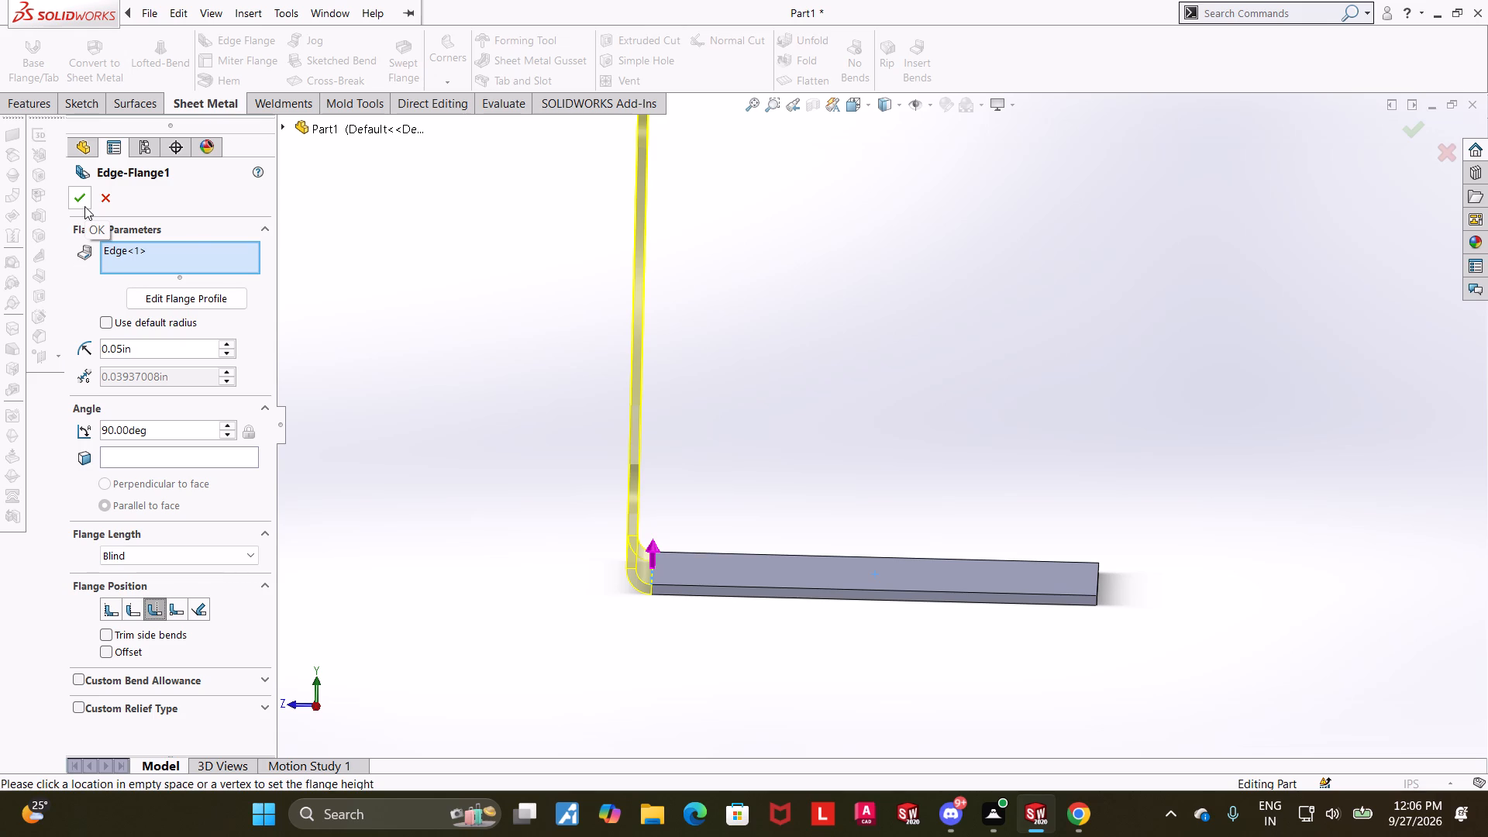
pyautogui.click(84, 206)
pyautogui.click(467, 504)
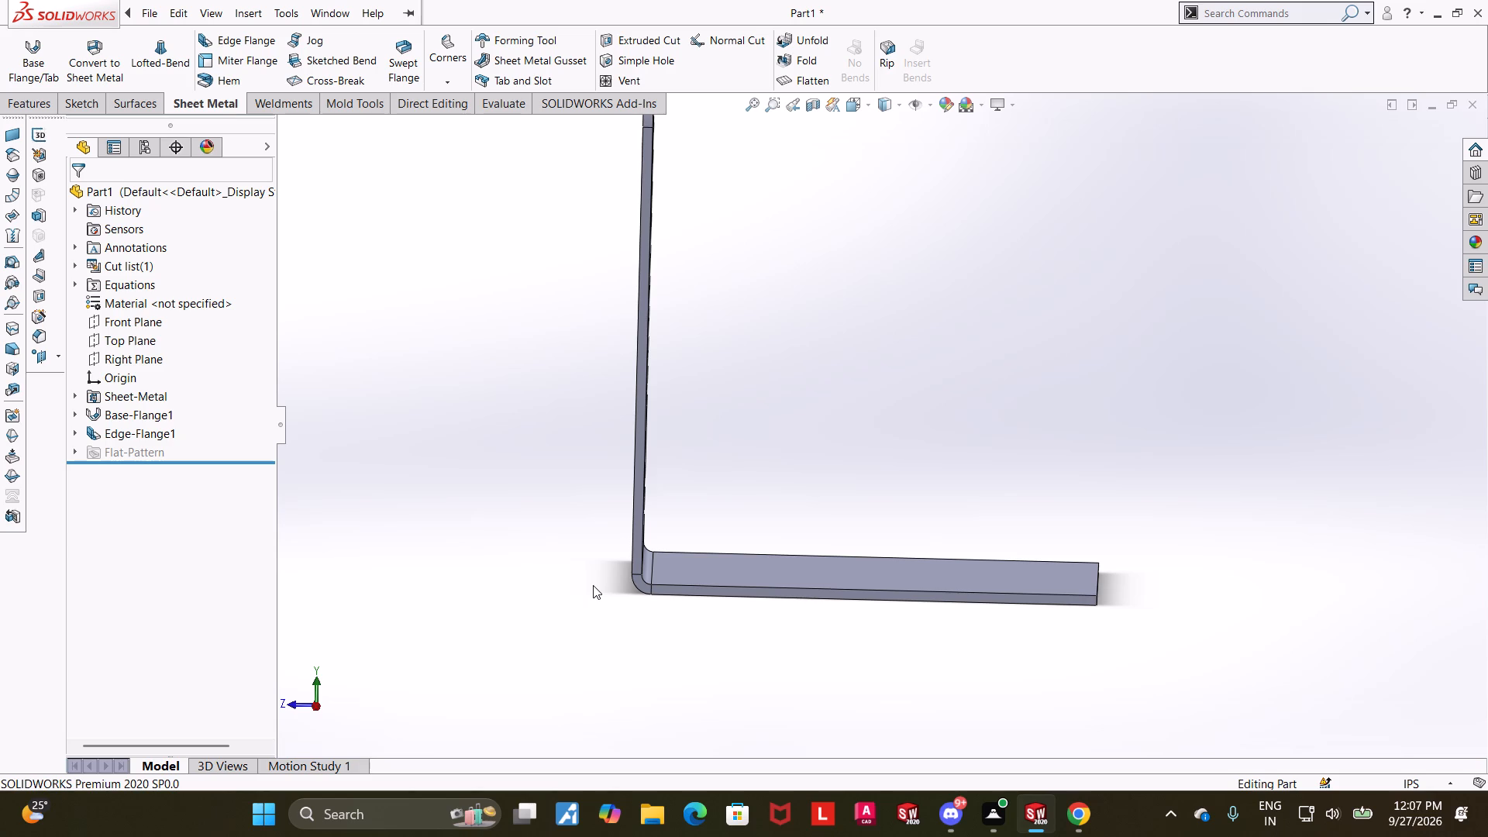
# Start an Edge Flange on both 2.26 in side edges of the base flange, pointing downward about 0.96 in.
pyautogui.scroll(4, 850, 582)
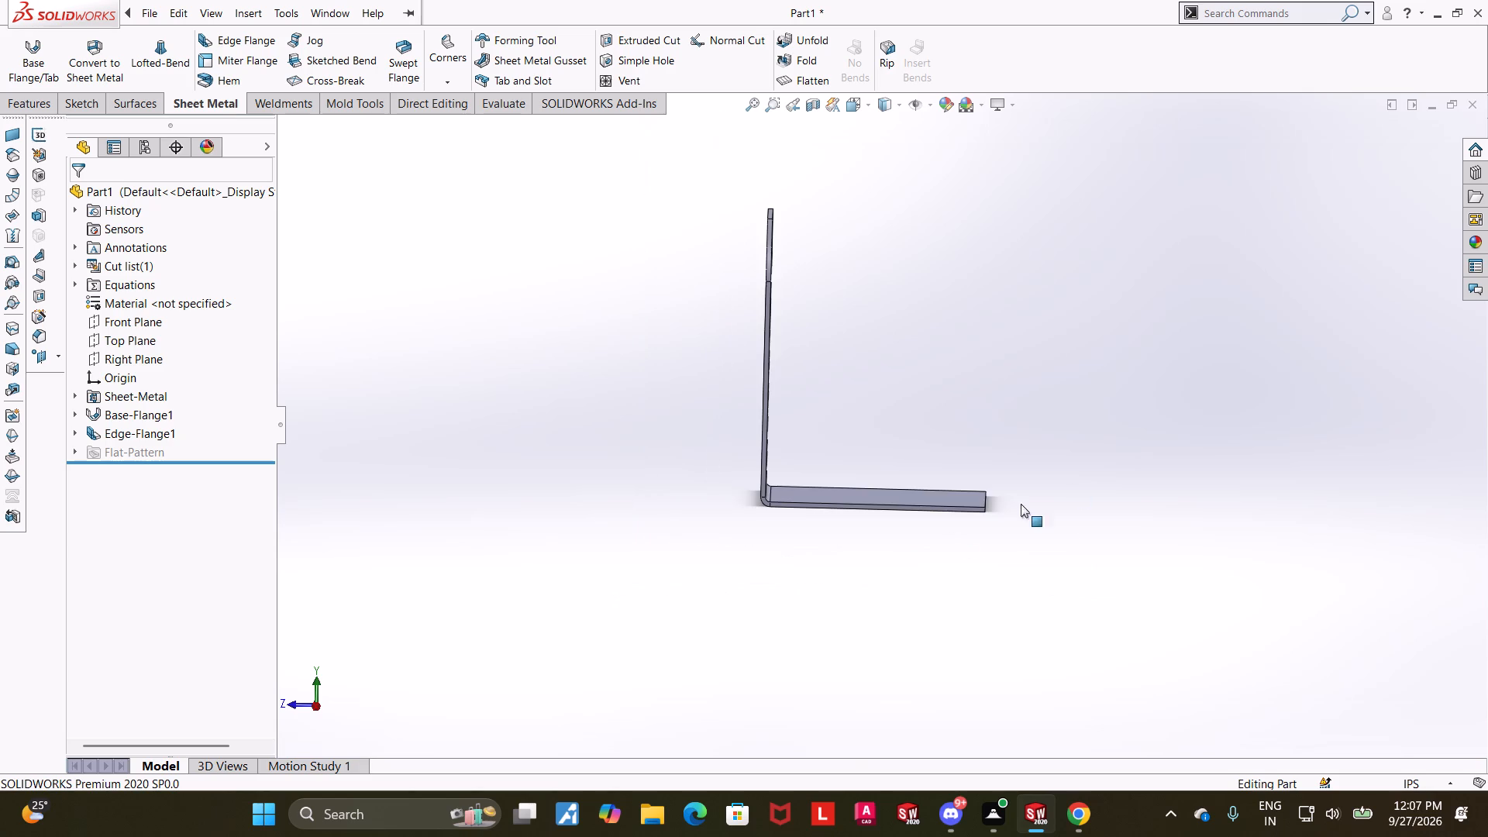
pyautogui.moveTo(1066, 405); pyautogui.dragTo(912, 374, button='middle')
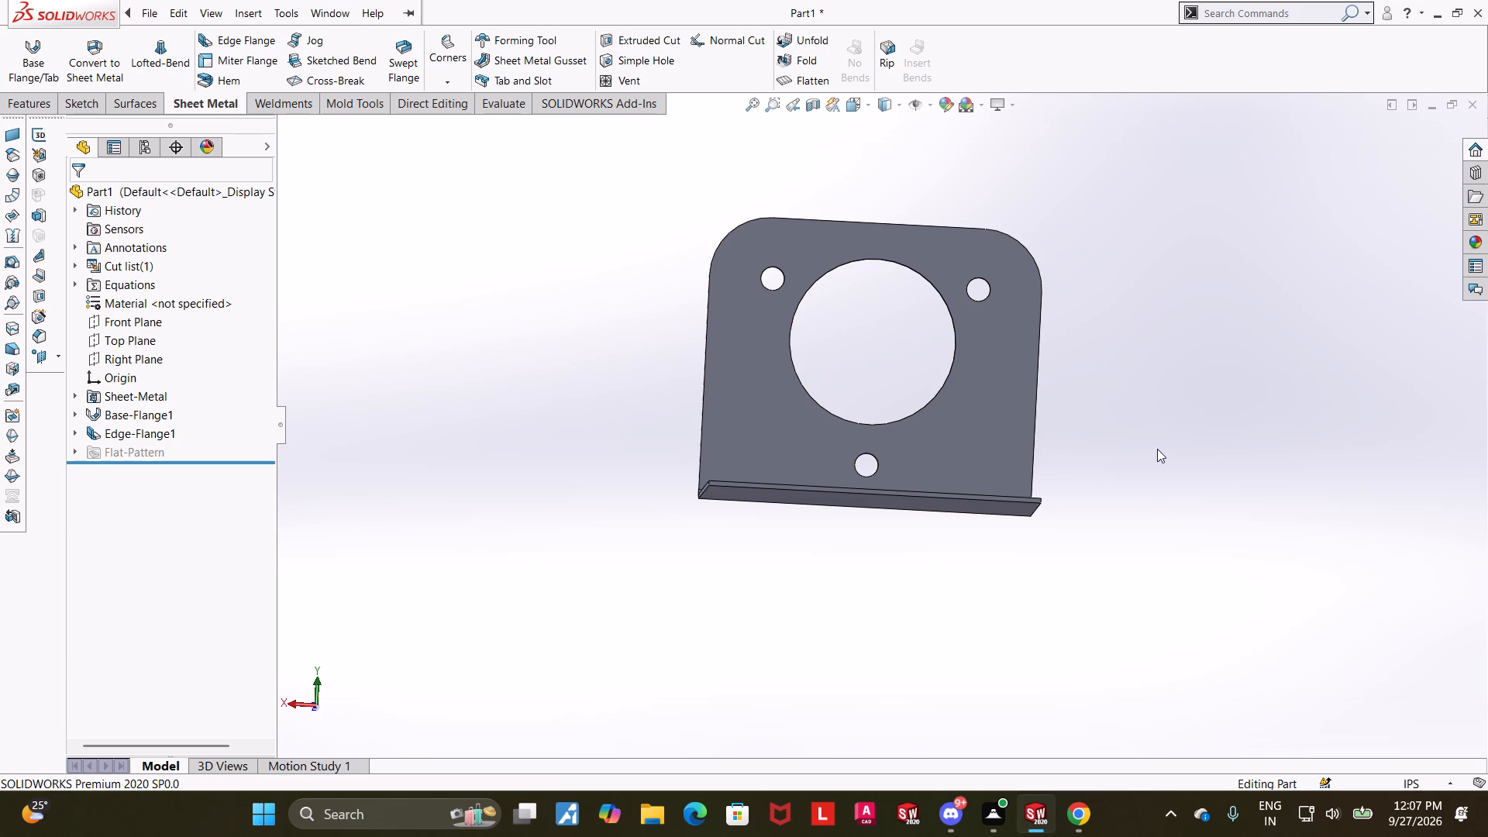
pyautogui.scroll(3, 1130, 456)
pyautogui.scroll(-3, 1031, 450)
pyautogui.moveTo(976, 473); pyautogui.dragTo(944, 542, button='middle')
pyautogui.scroll(1, 963, 529)
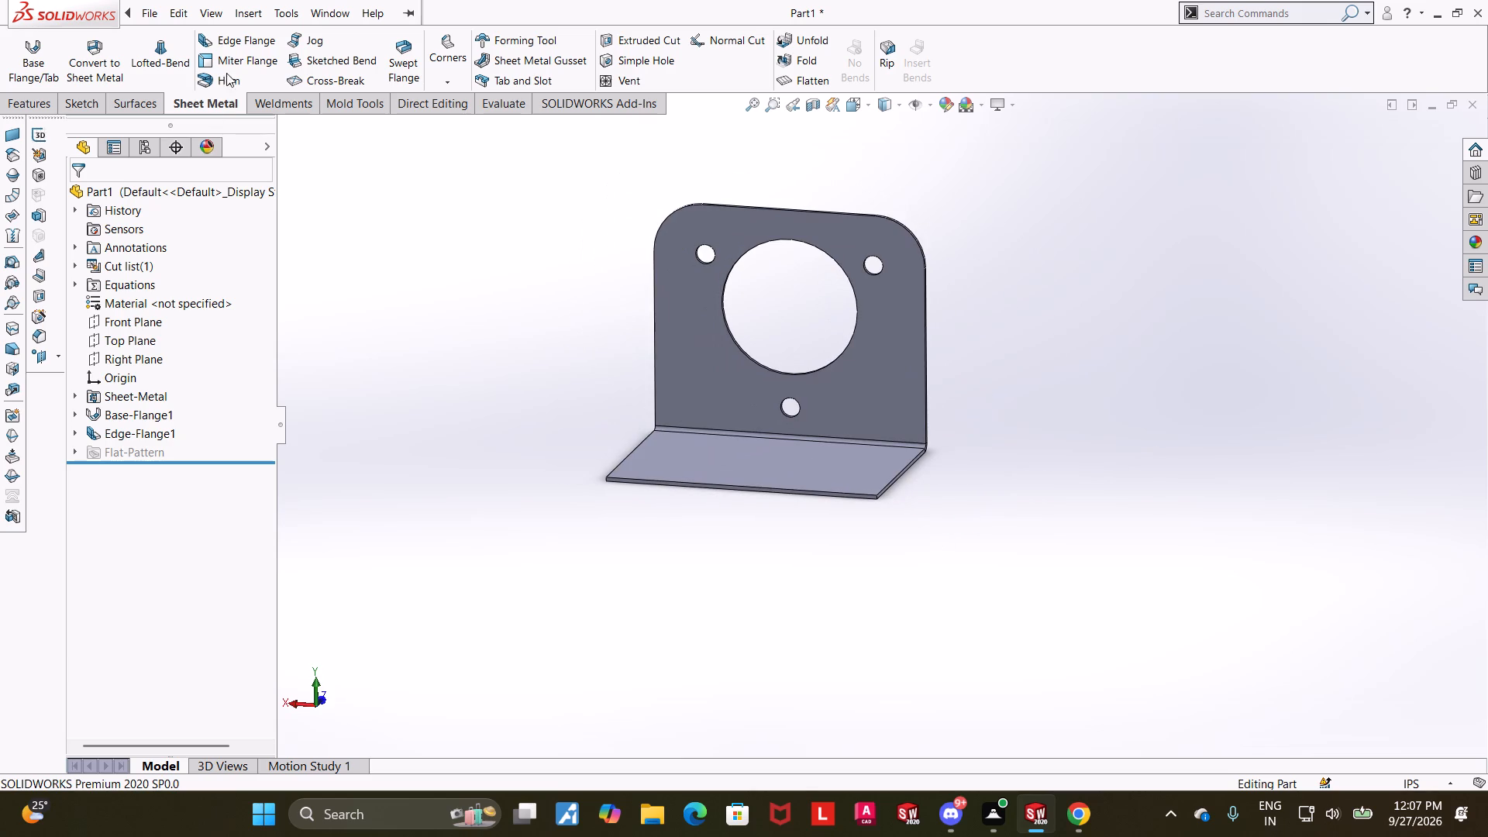
pyautogui.click(236, 40)
pyautogui.moveTo(913, 460); pyautogui.dragTo(871, 332, button='middle')
pyautogui.scroll(-3, 876, 405)
pyautogui.click(833, 439)
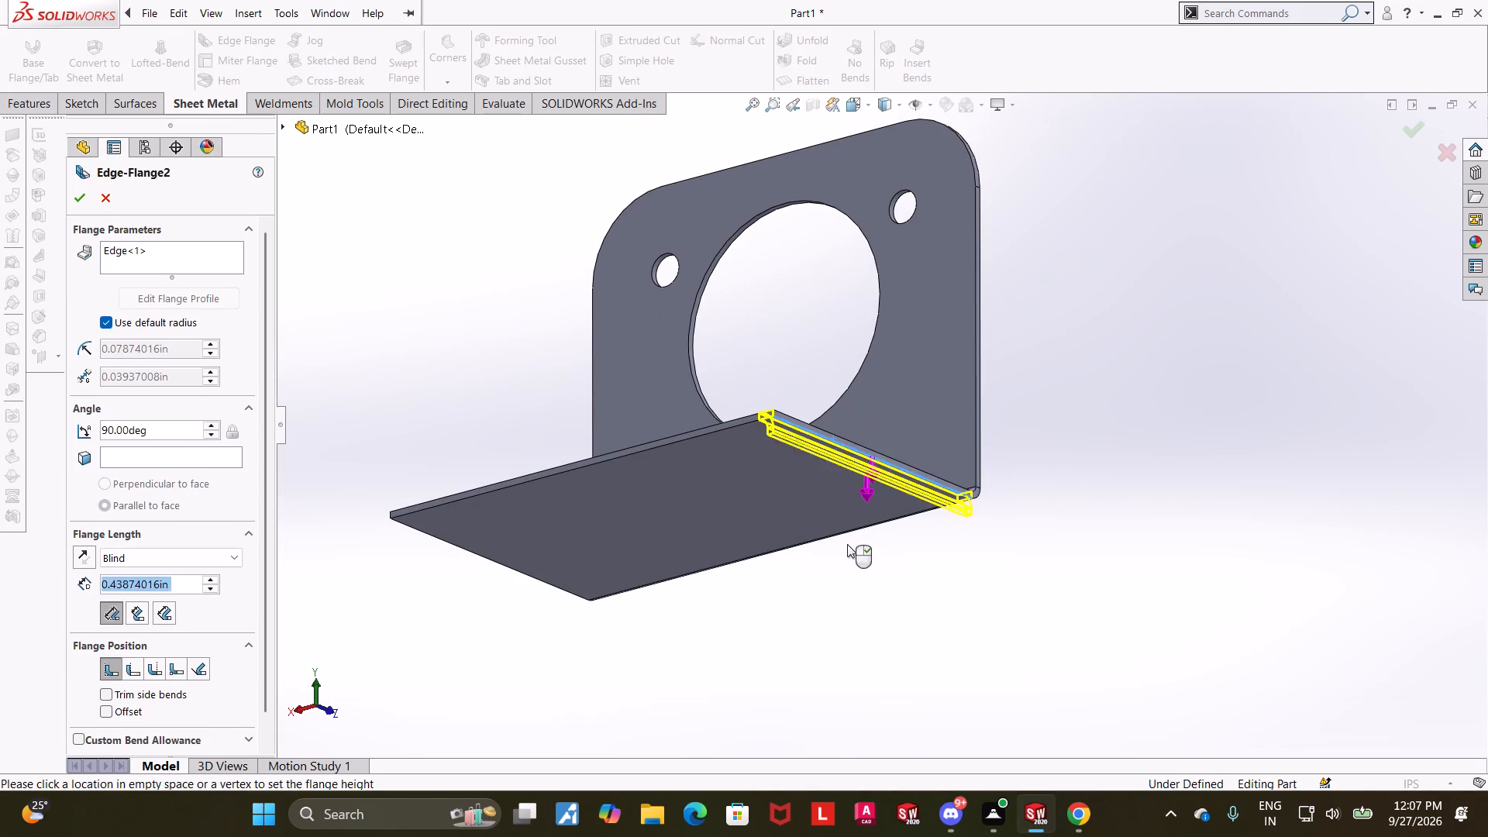
pyautogui.click(839, 586)
pyautogui.moveTo(608, 570); pyautogui.dragTo(712, 549, button='middle')
pyautogui.scroll(1, 713, 549)
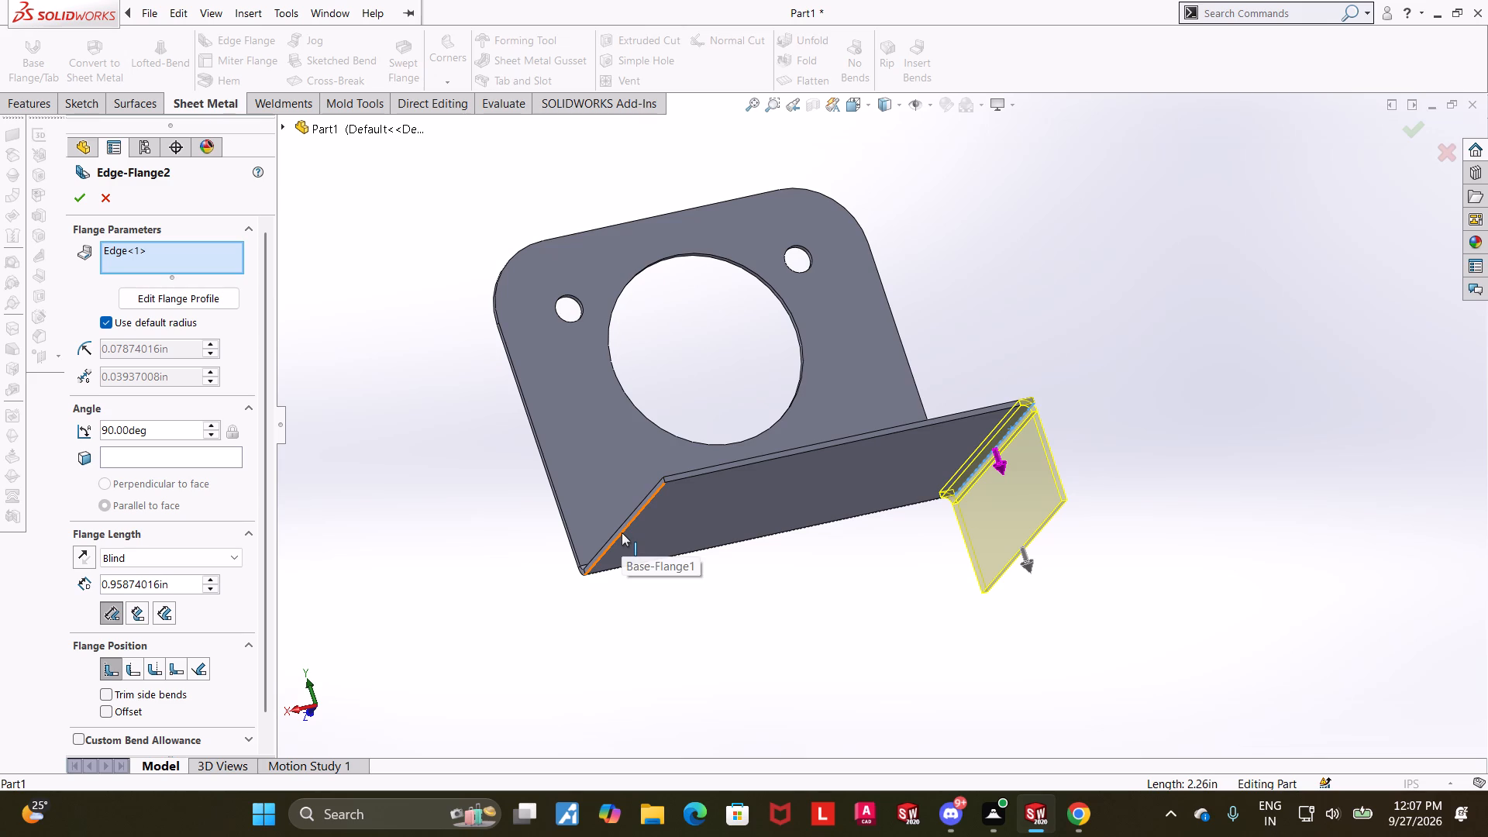
pyautogui.click(622, 532)
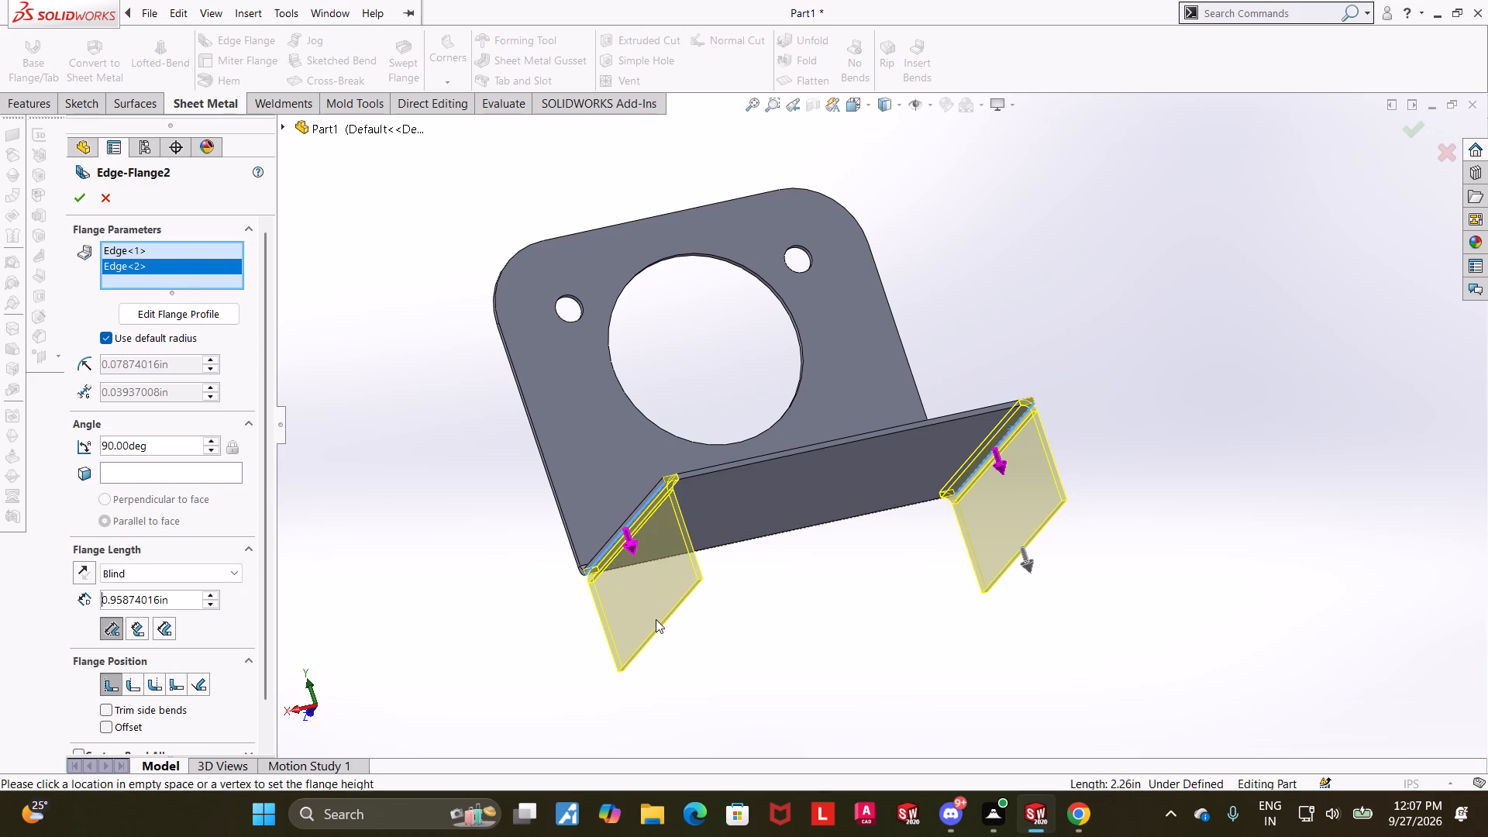
pyautogui.click(660, 626)
# Turn off the default radius for the two side flanges and set their bend radius to 0.05 in.
pyautogui.moveTo(783, 652); pyautogui.dragTo(727, 636, button='middle')
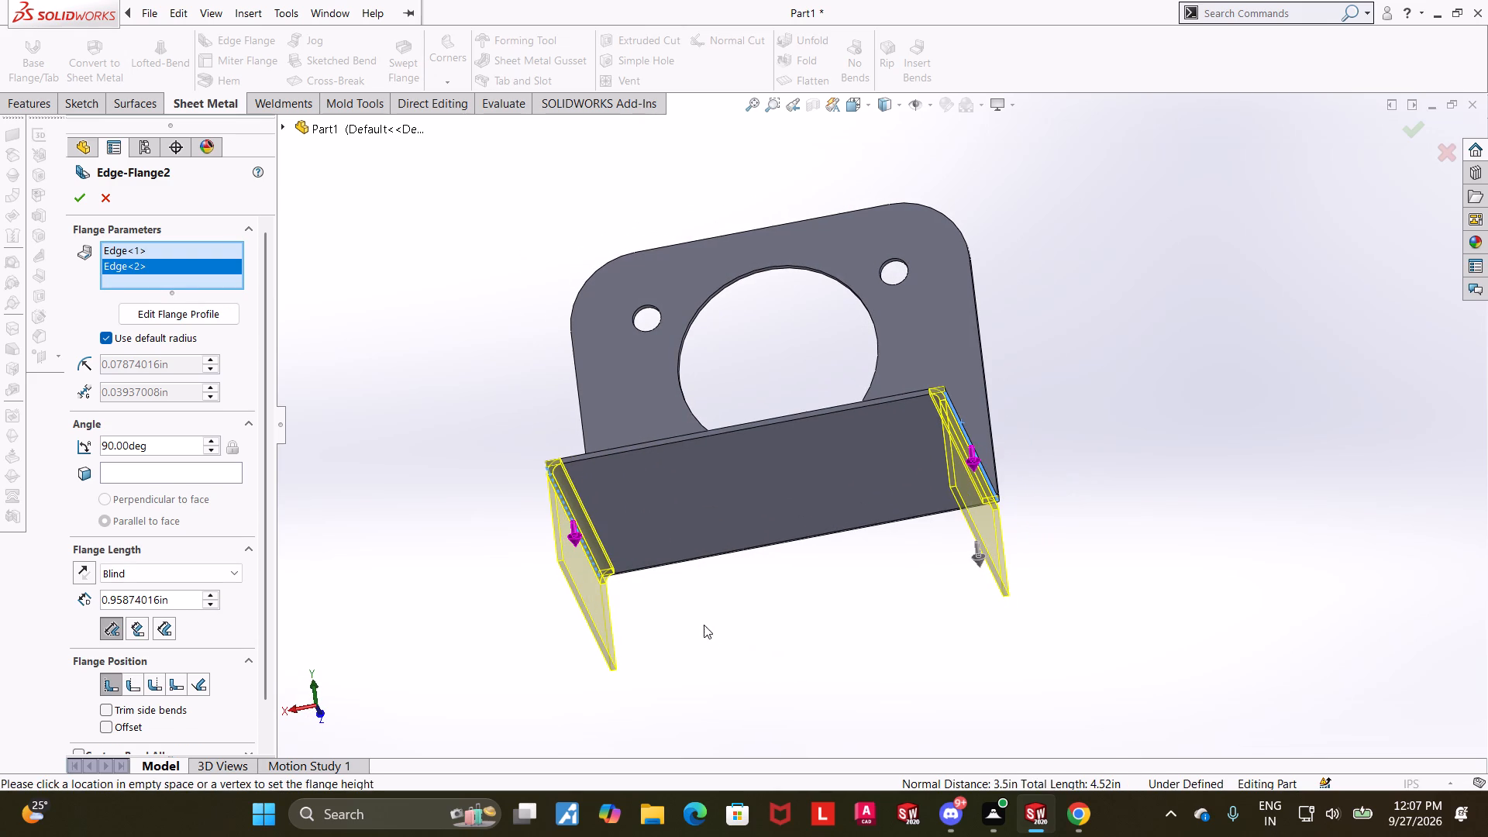
pyautogui.moveTo(801, 629); pyautogui.dragTo(740, 623, button='middle')
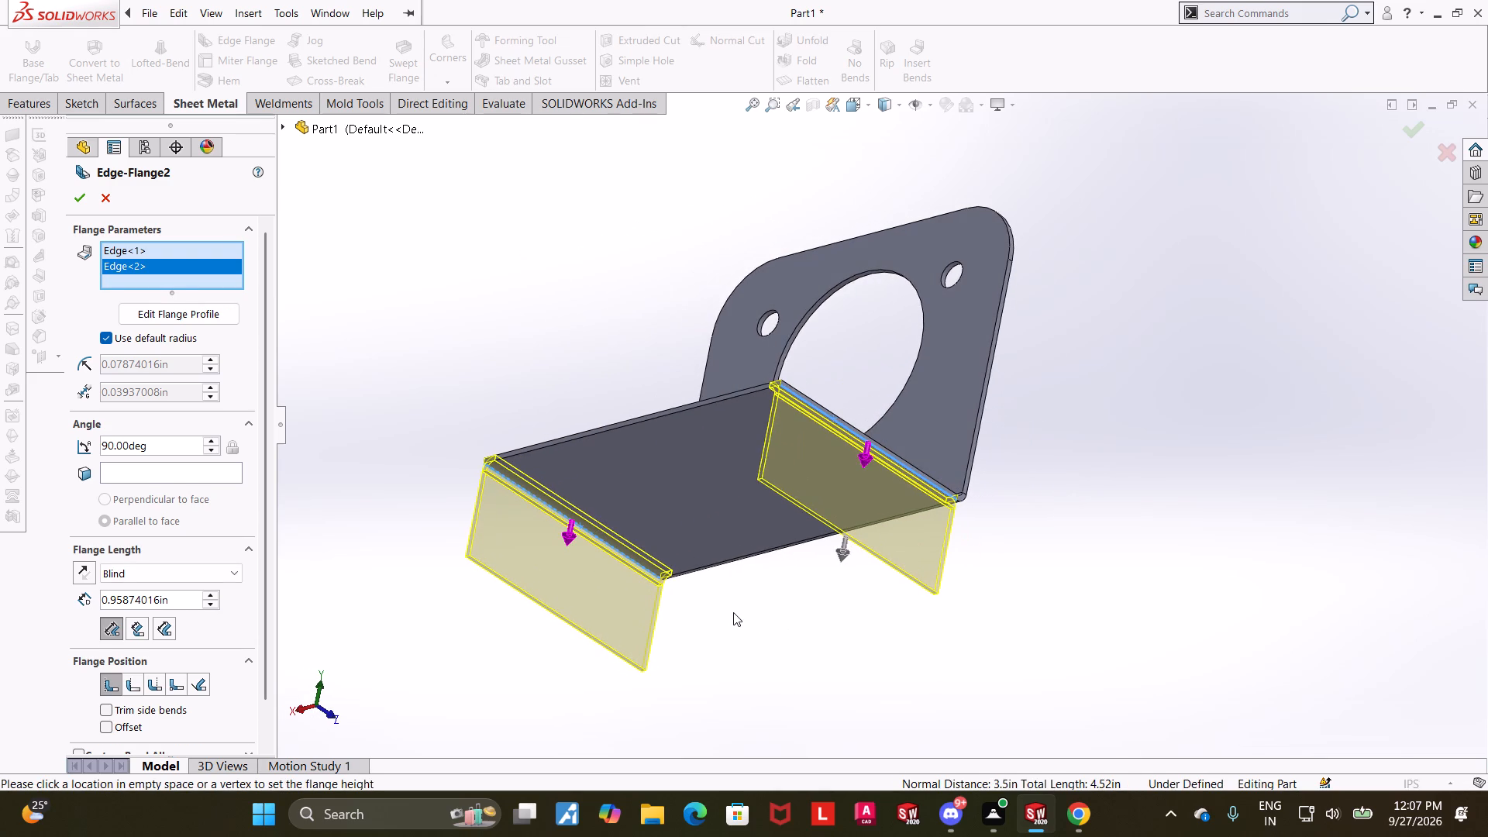
pyautogui.scroll(1, 733, 612)
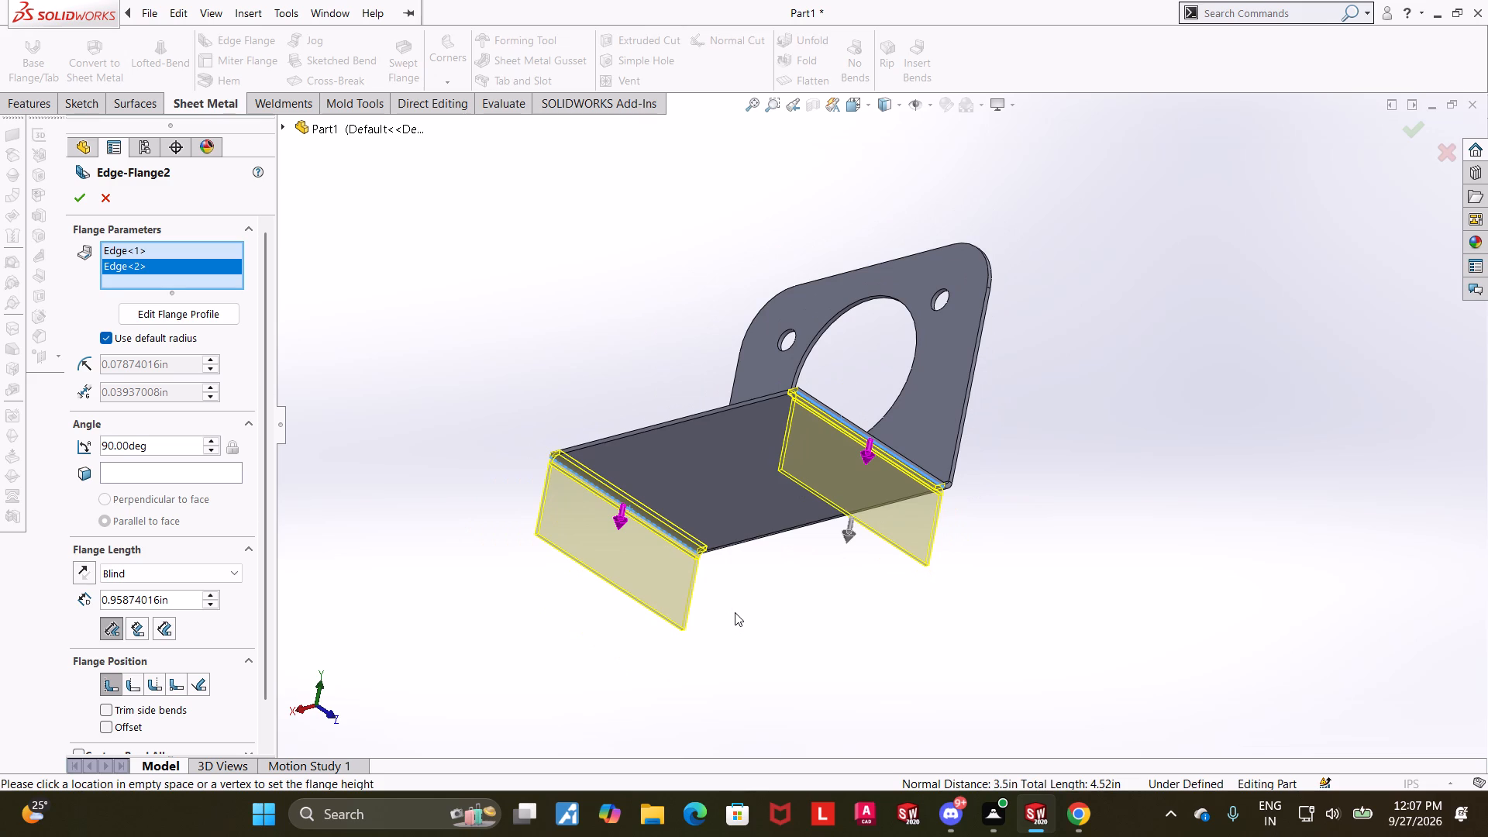
pyautogui.moveTo(736, 617); pyautogui.dragTo(690, 607, button='middle')
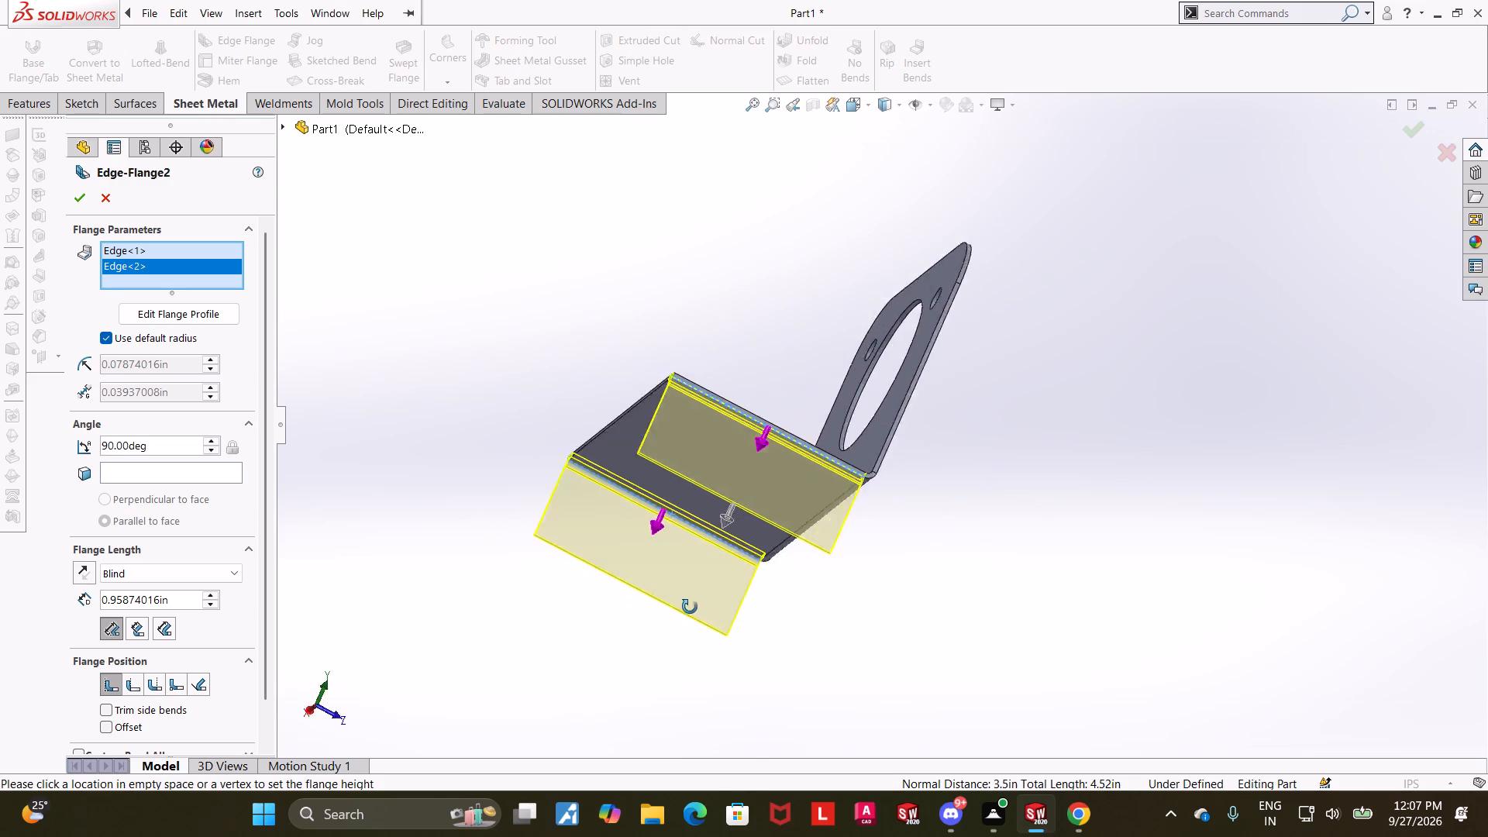
pyautogui.moveTo(690, 607); pyautogui.dragTo(735, 677, button='middle')
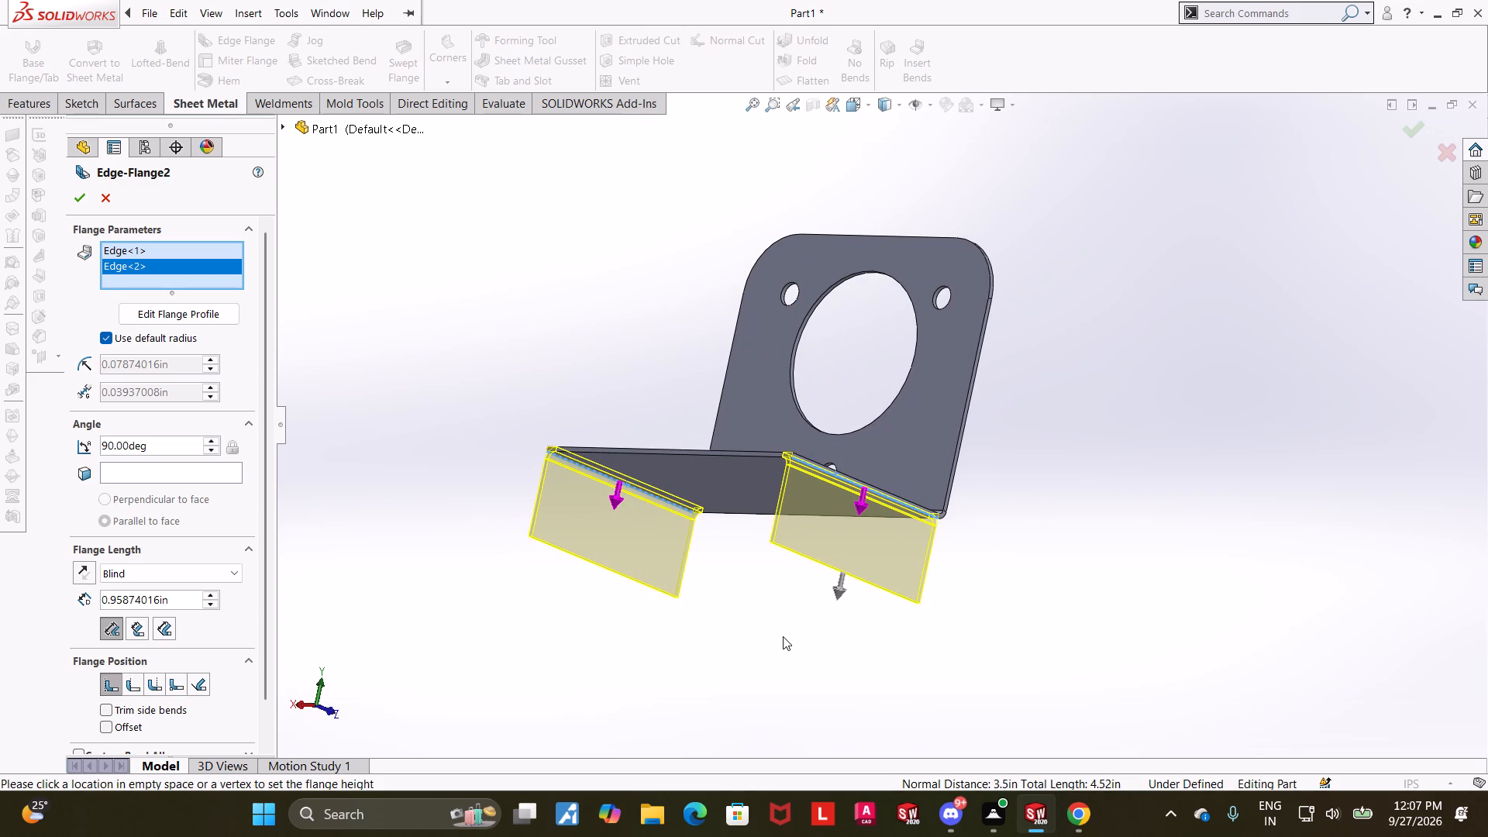
pyautogui.moveTo(784, 633); pyautogui.dragTo(800, 655, button='middle')
pyautogui.moveTo(846, 638); pyautogui.dragTo(852, 645, button='middle')
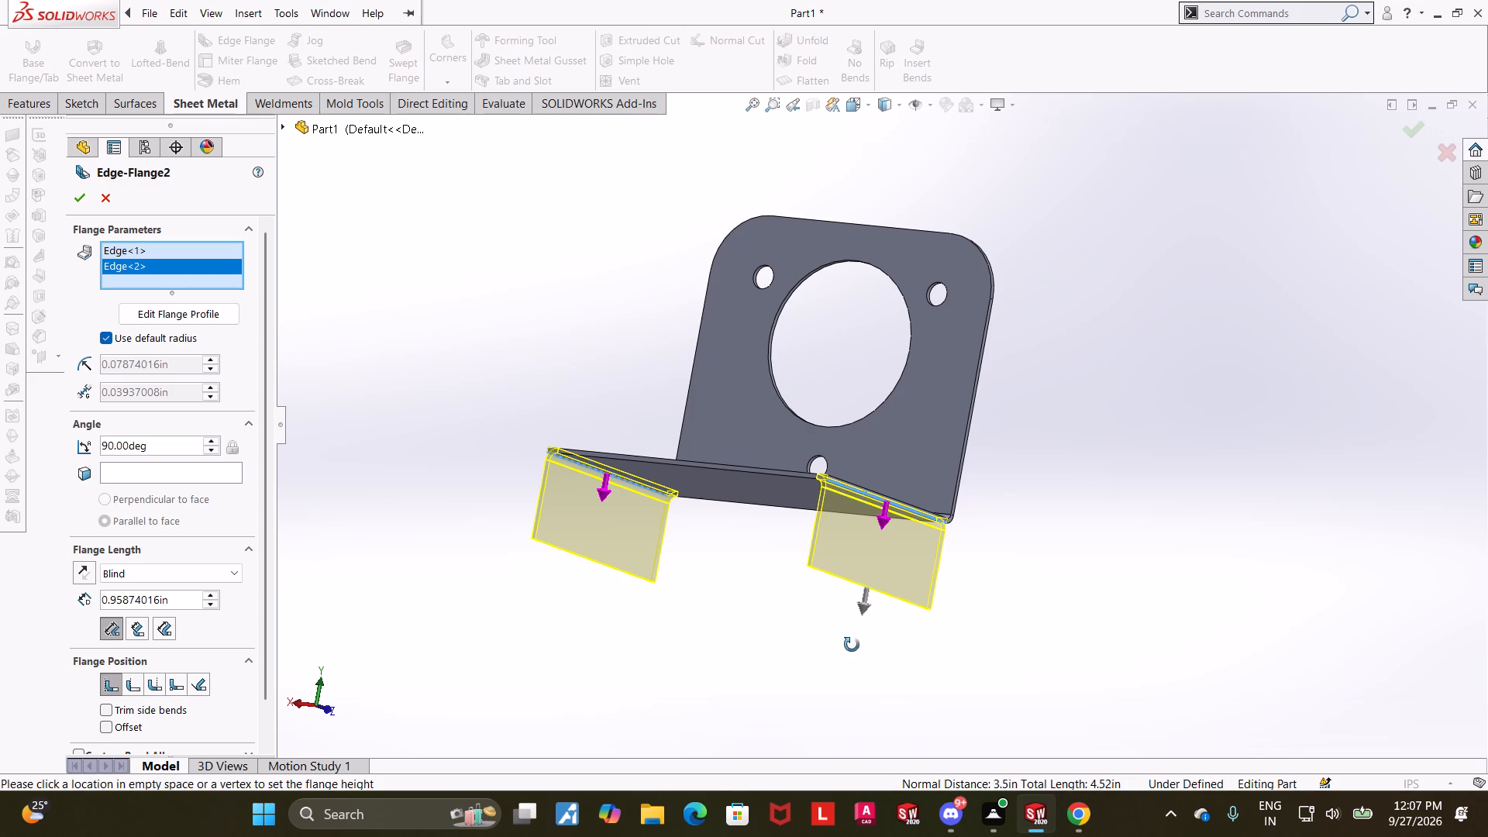
pyautogui.moveTo(852, 645); pyautogui.dragTo(852, 675, button='middle')
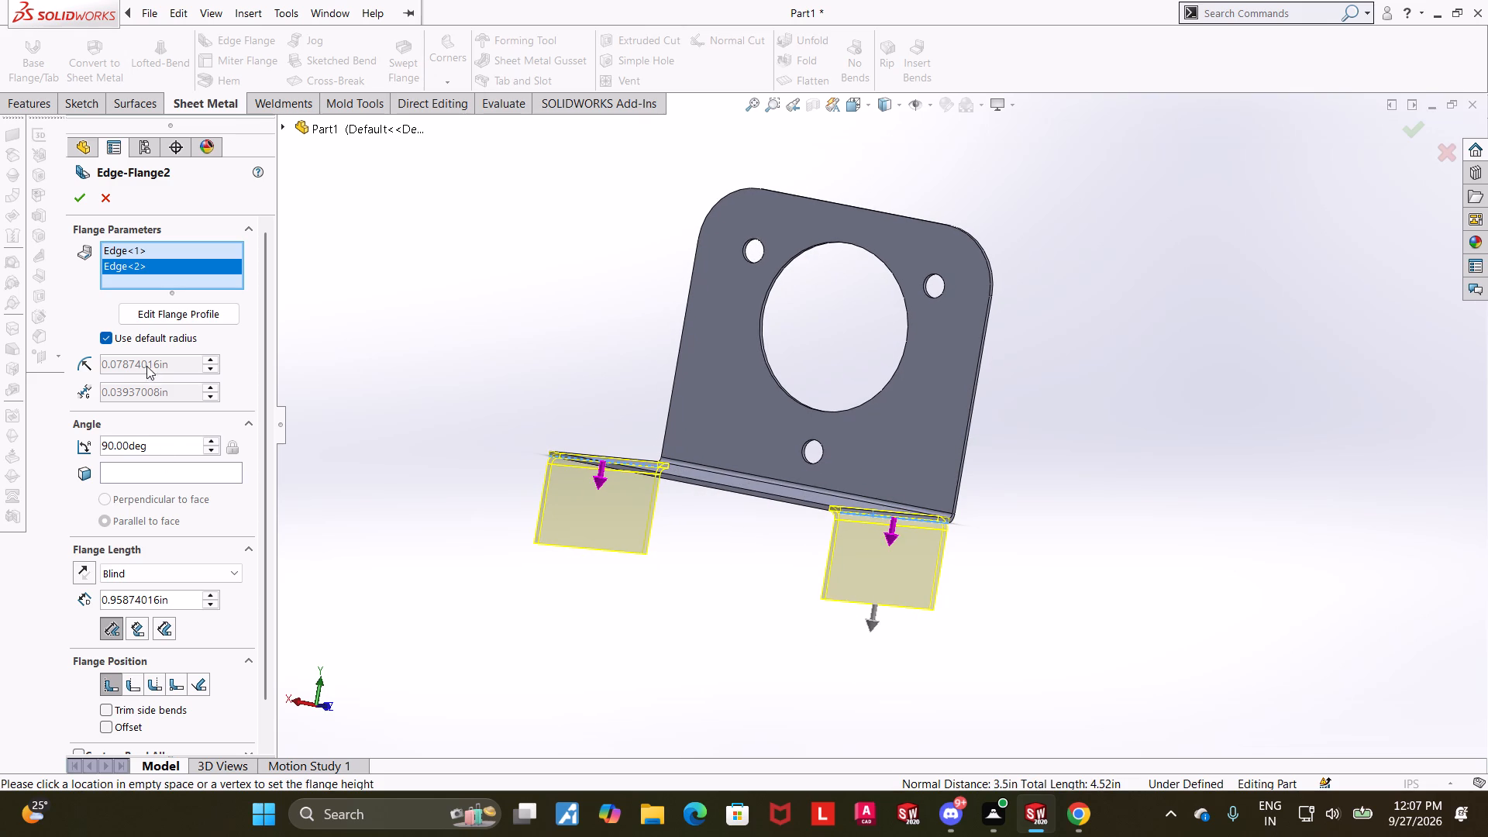
pyautogui.click(115, 337)
pyautogui.moveTo(184, 358); pyautogui.dragTo(28, 364)
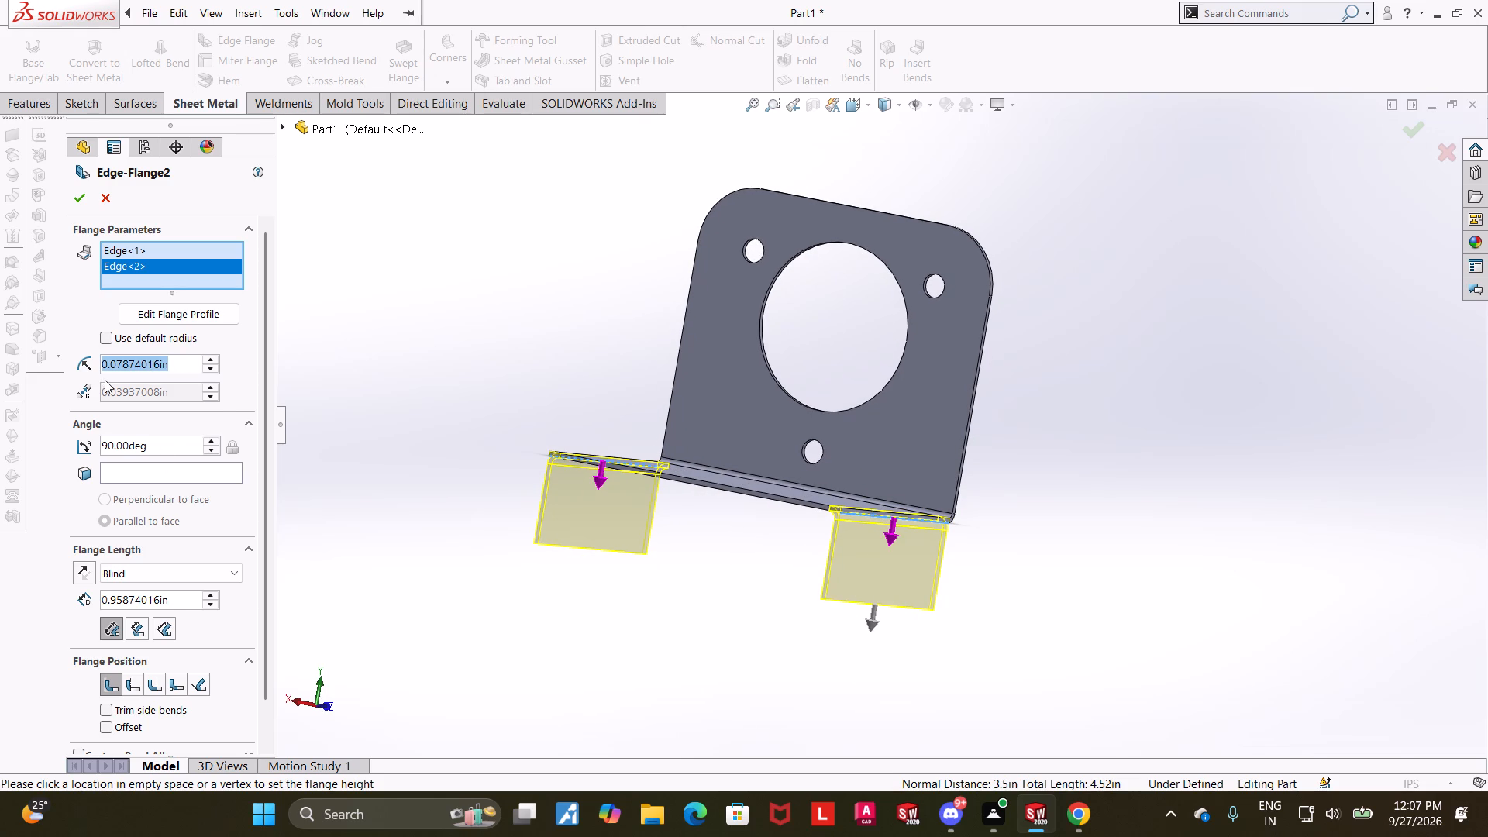
pyautogui.write('0.05')
pyautogui.press('Return')
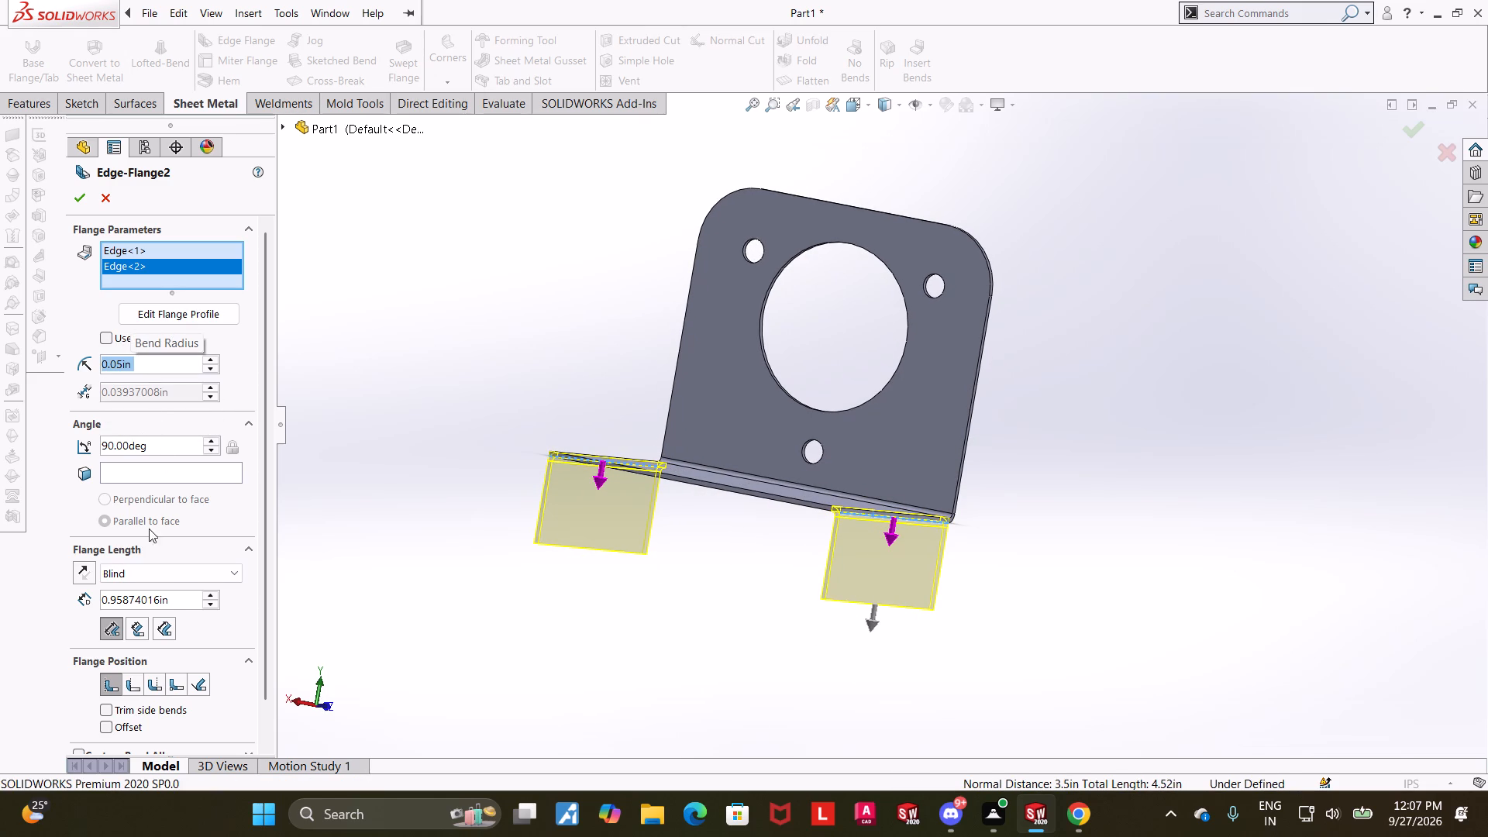
# Set the two side flanges' length to 1.88 in and their position to Bend Outside.
pyautogui.moveTo(181, 594); pyautogui.dragTo(58, 604)
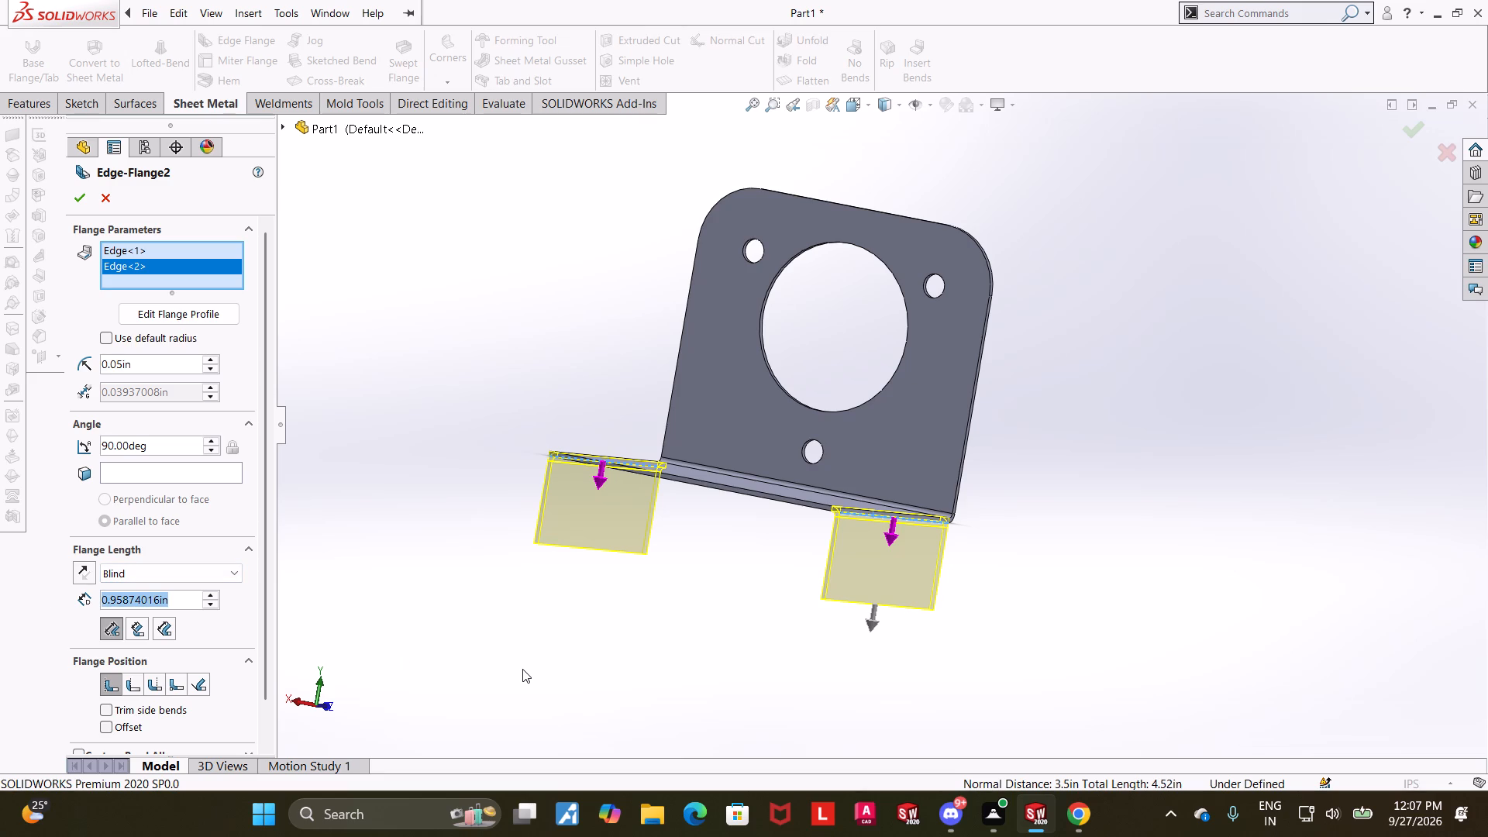
pyautogui.write('1.')
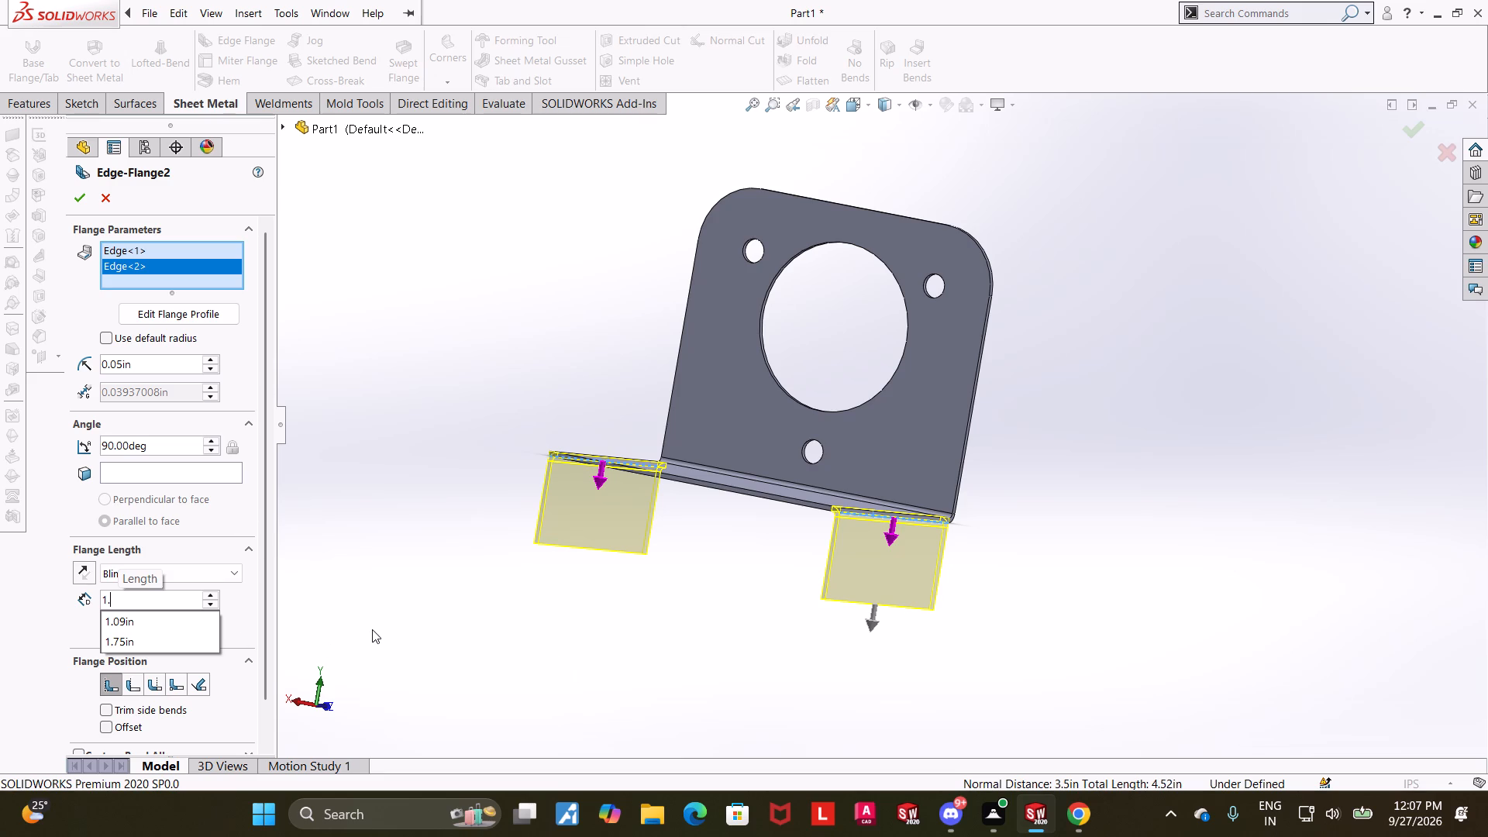
pyautogui.write('880')
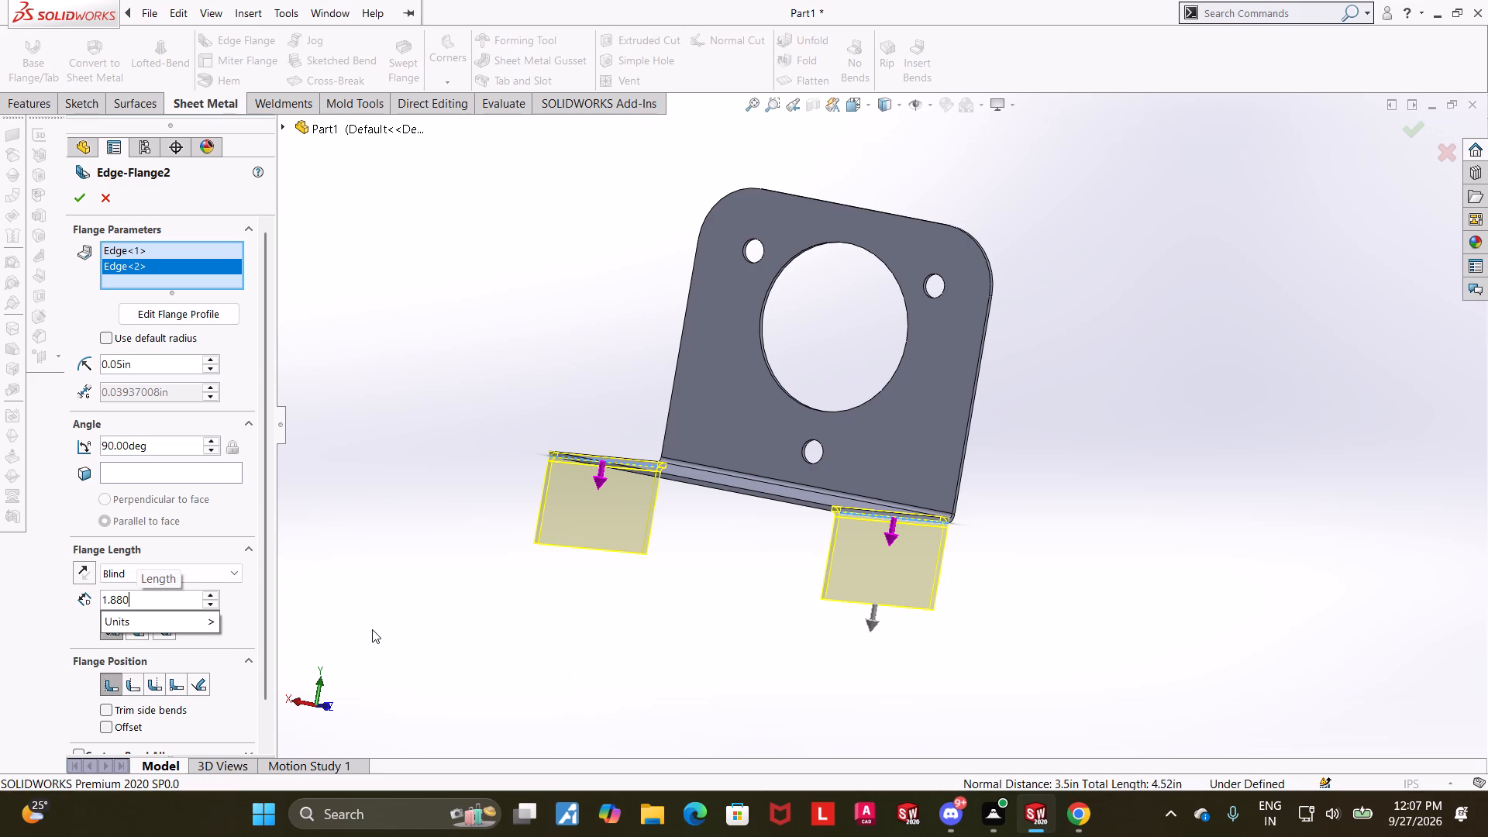
pyautogui.press('Return')
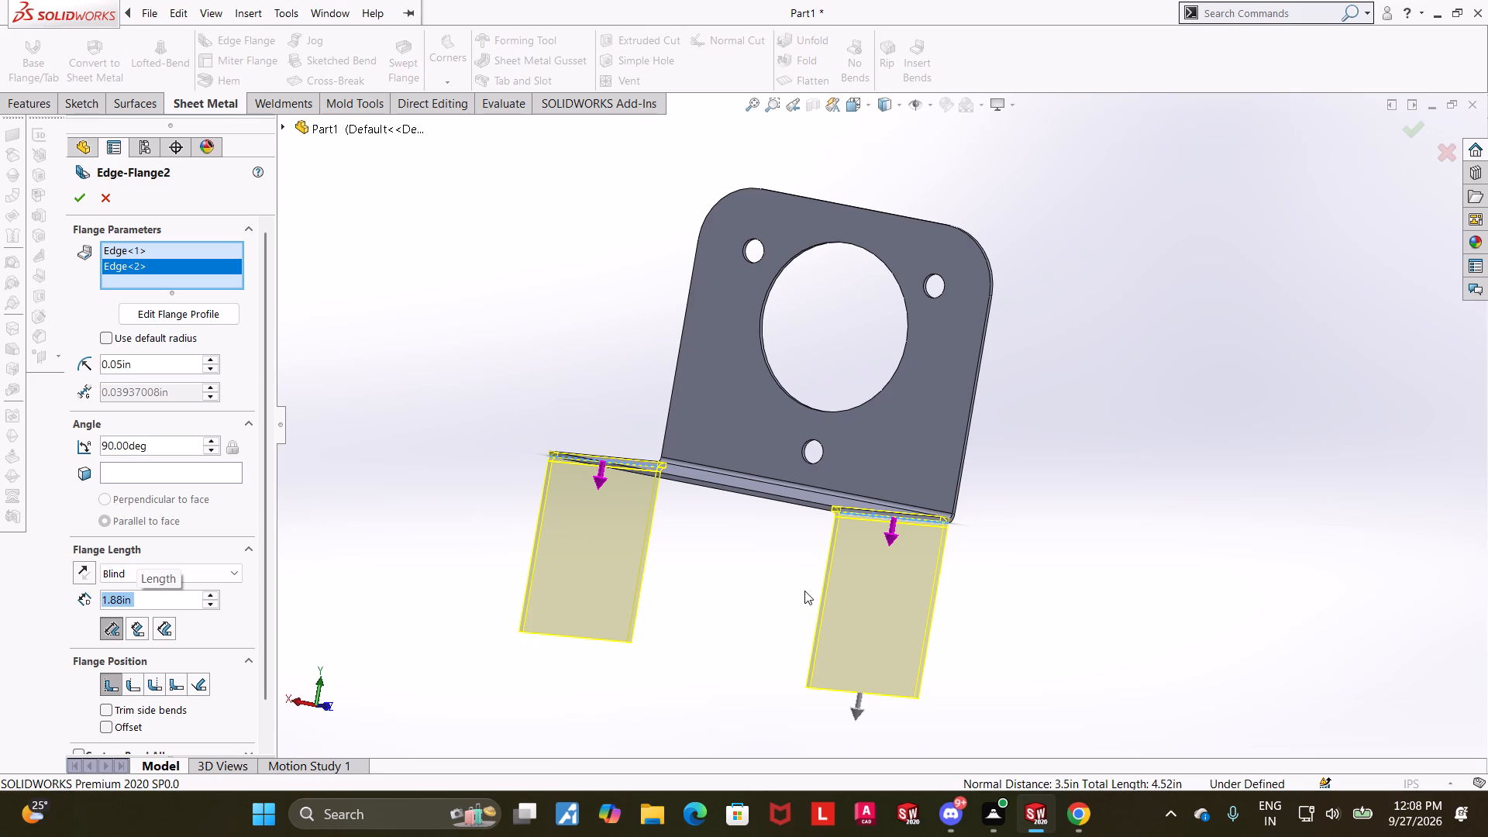
pyautogui.click(154, 686)
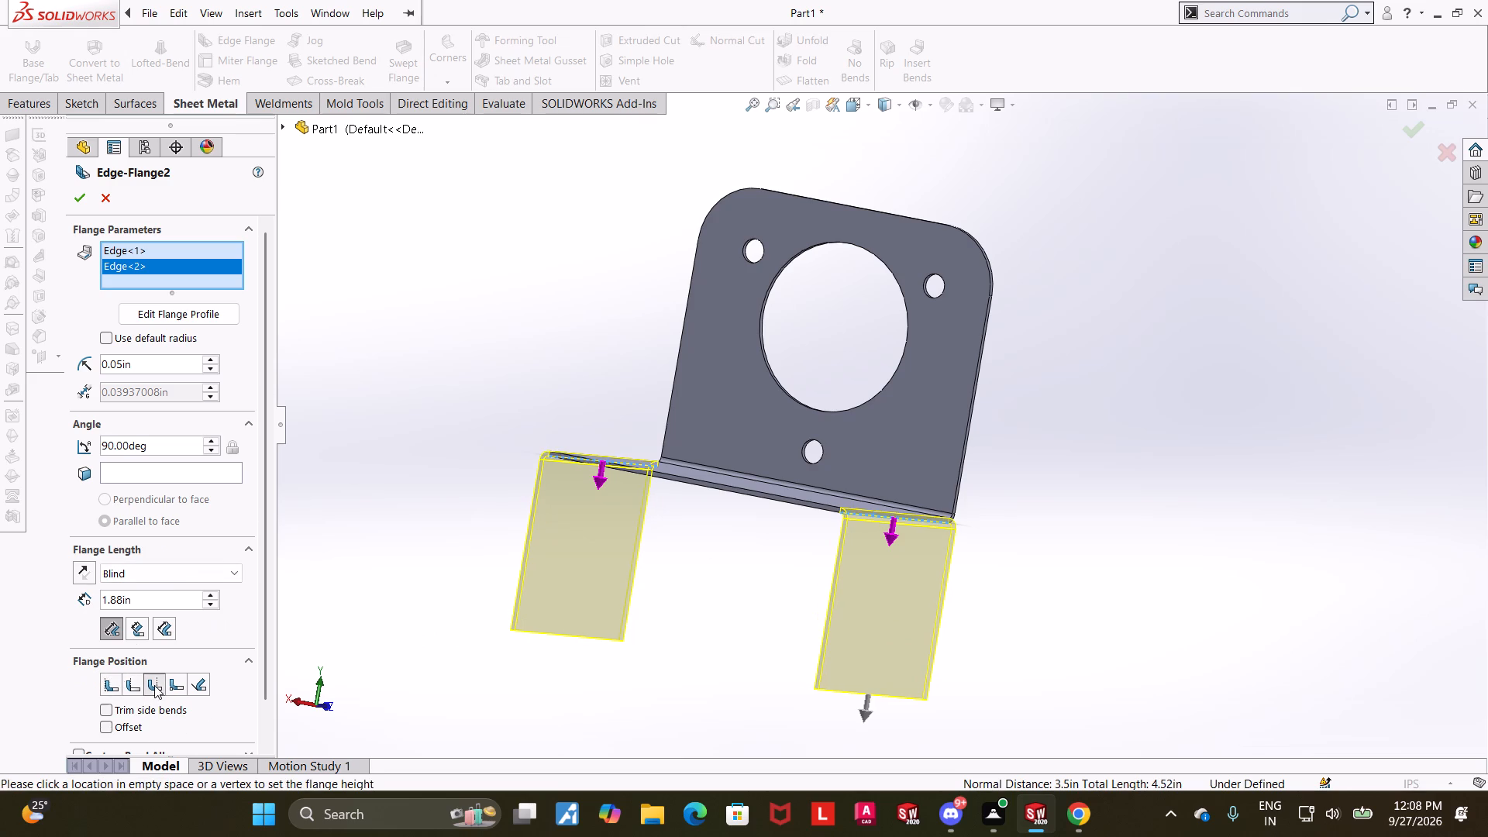
# Open the first side flange's profile sketch and dimension its bottom line 1.88 in from the base flange's top edge.
pyautogui.moveTo(1066, 569); pyautogui.dragTo(1109, 609, button='middle')
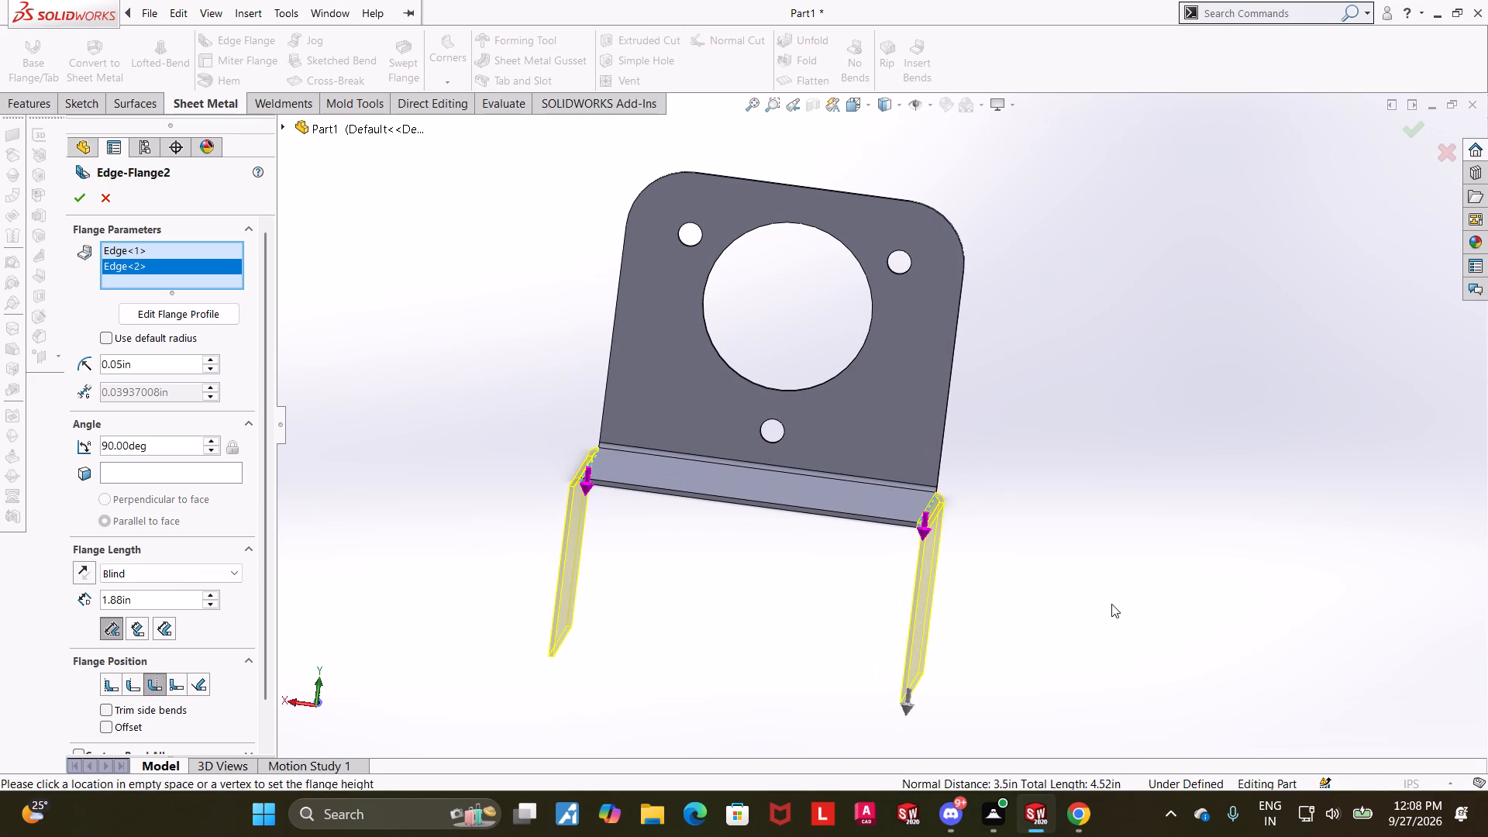
pyautogui.click(846, 108)
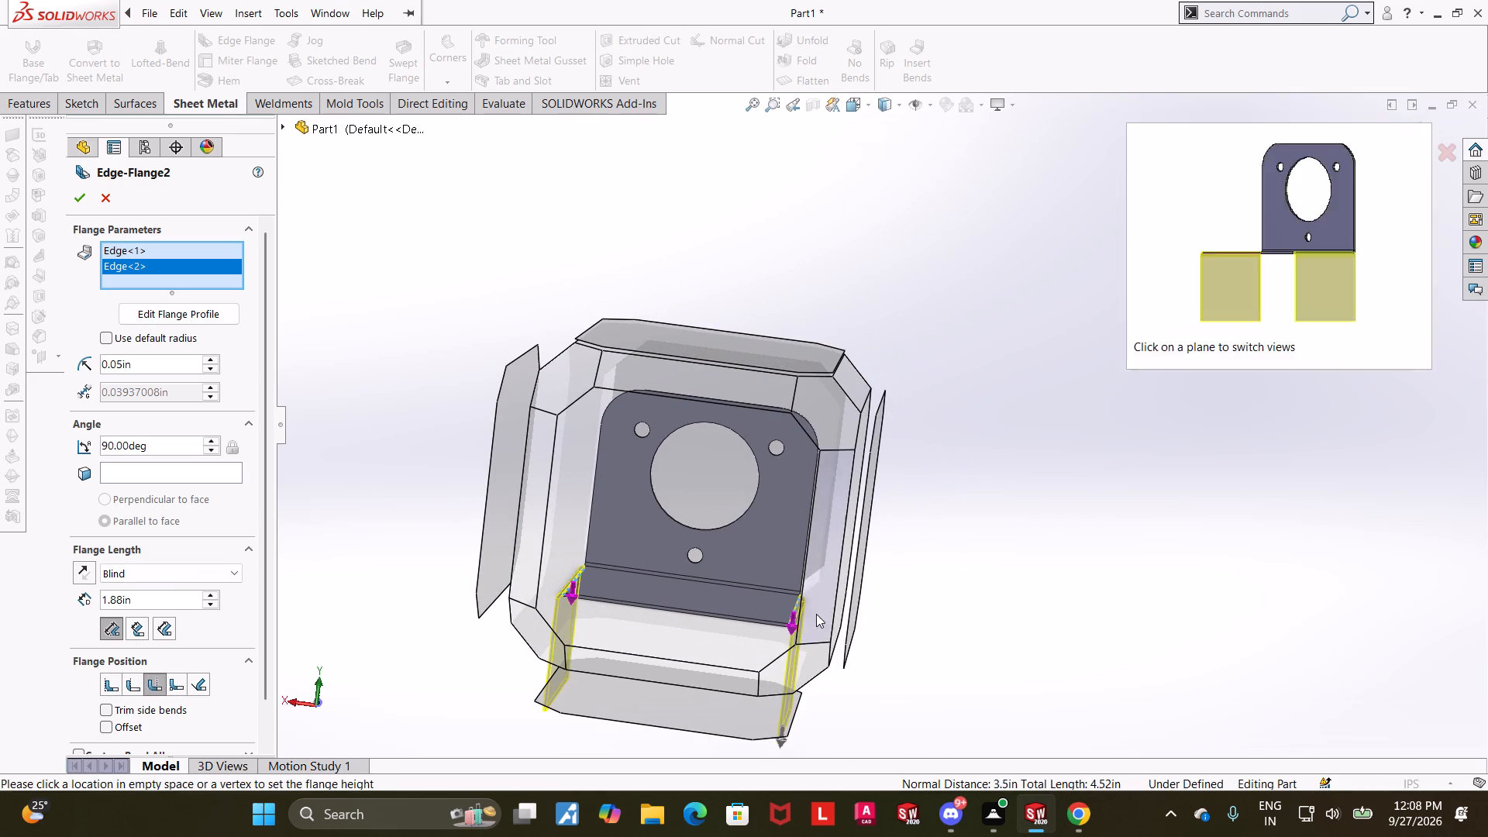
pyautogui.moveTo(959, 545); pyautogui.dragTo(913, 528, button='middle')
pyautogui.click(825, 528)
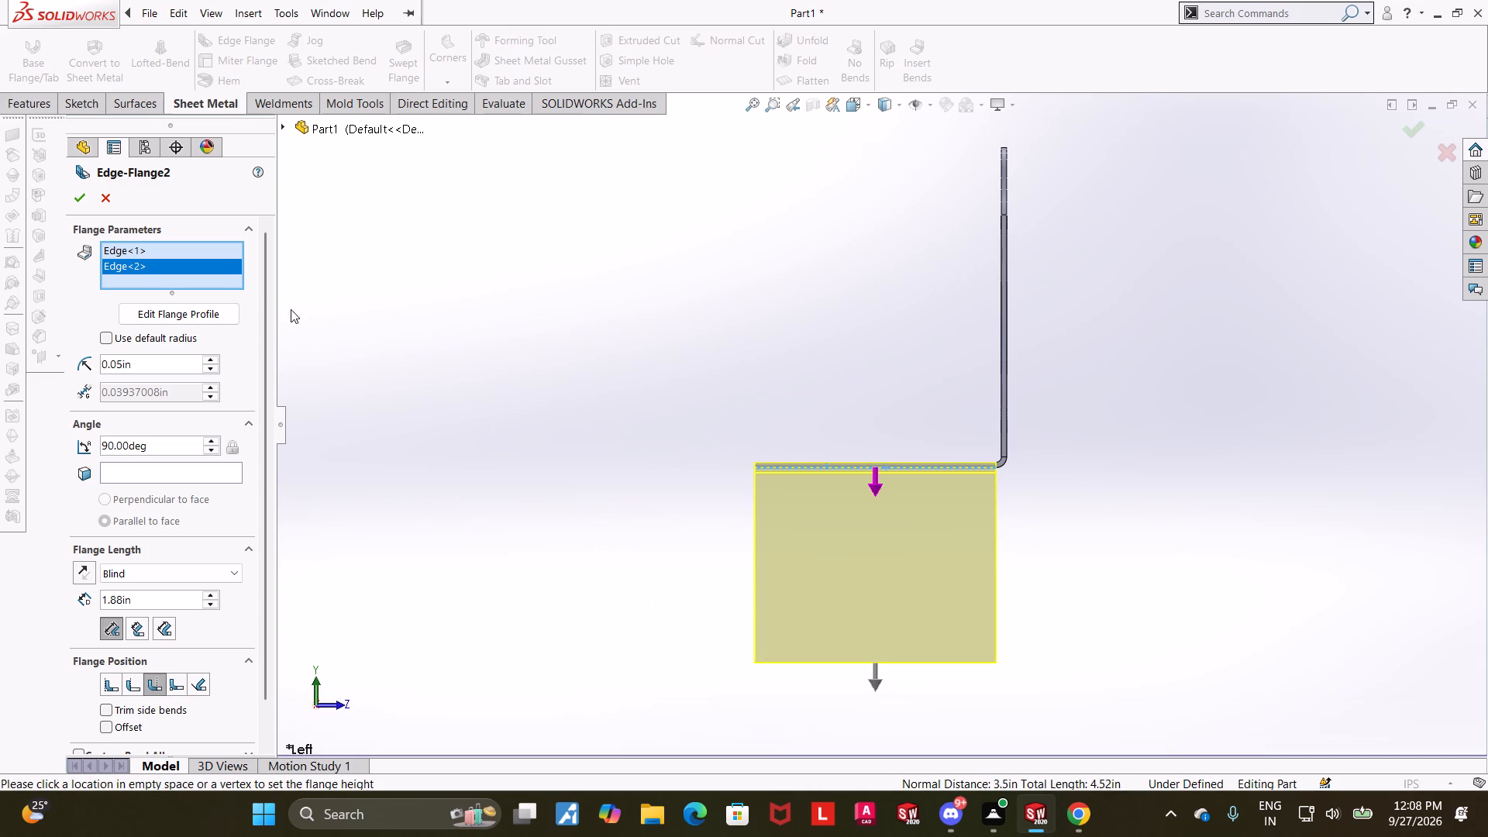
pyautogui.click(144, 251)
pyautogui.click(161, 306)
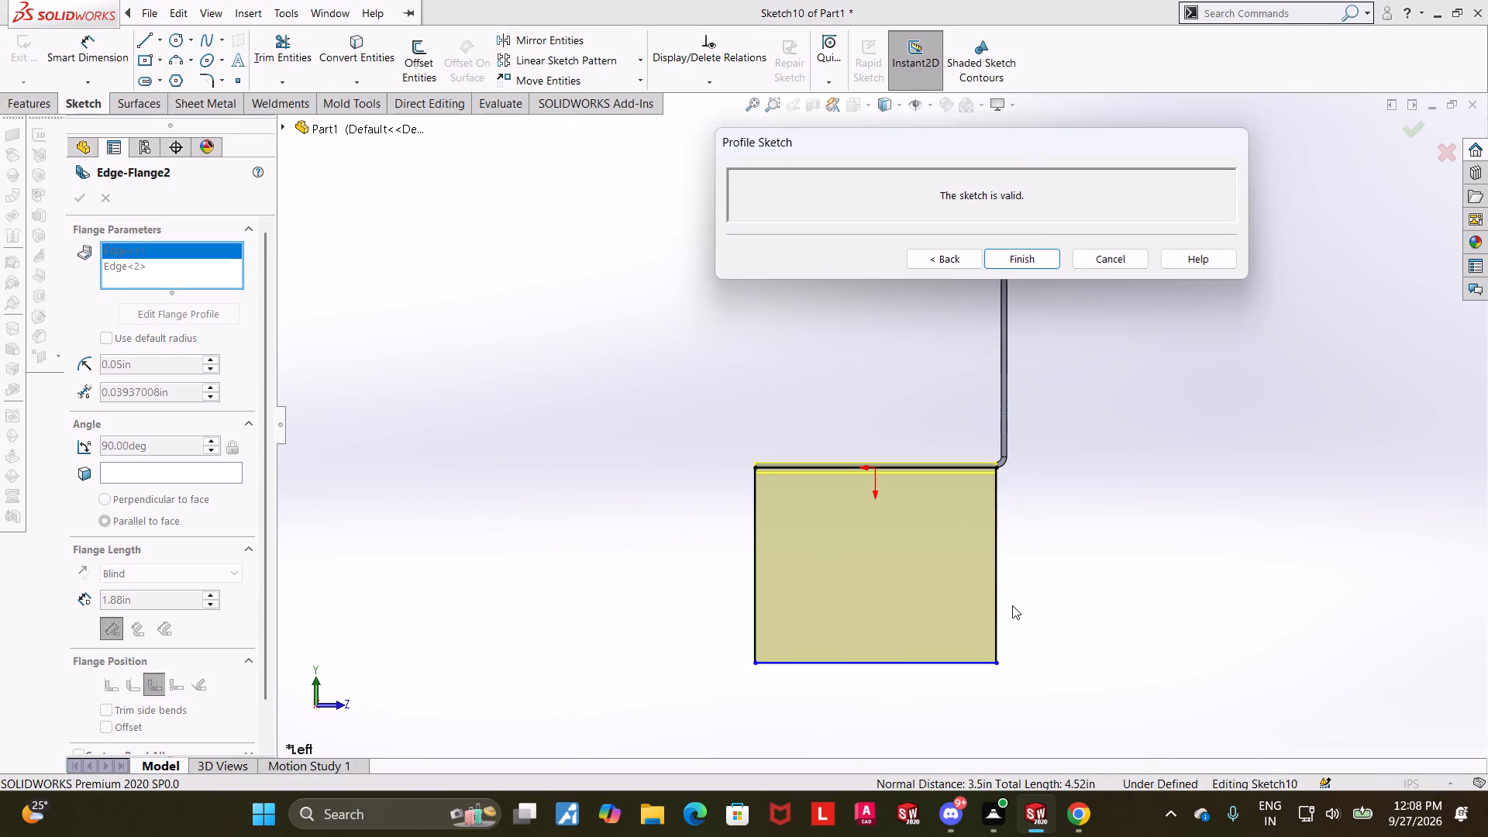
pyautogui.scroll(2, 1096, 663)
pyautogui.scroll(-2, 982, 604)
pyautogui.scroll(-2, 829, 370)
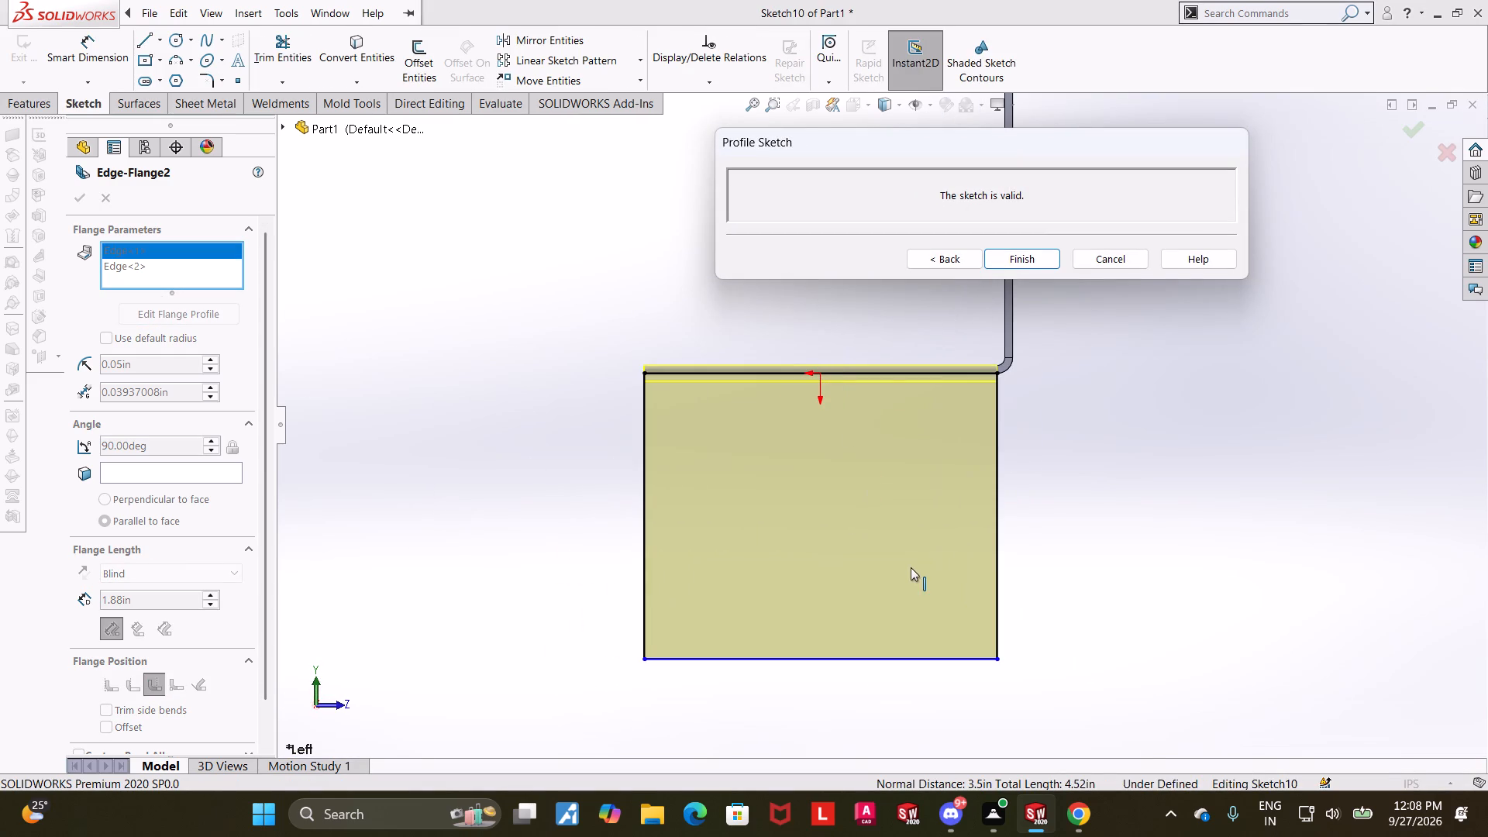
pyautogui.click(105, 48)
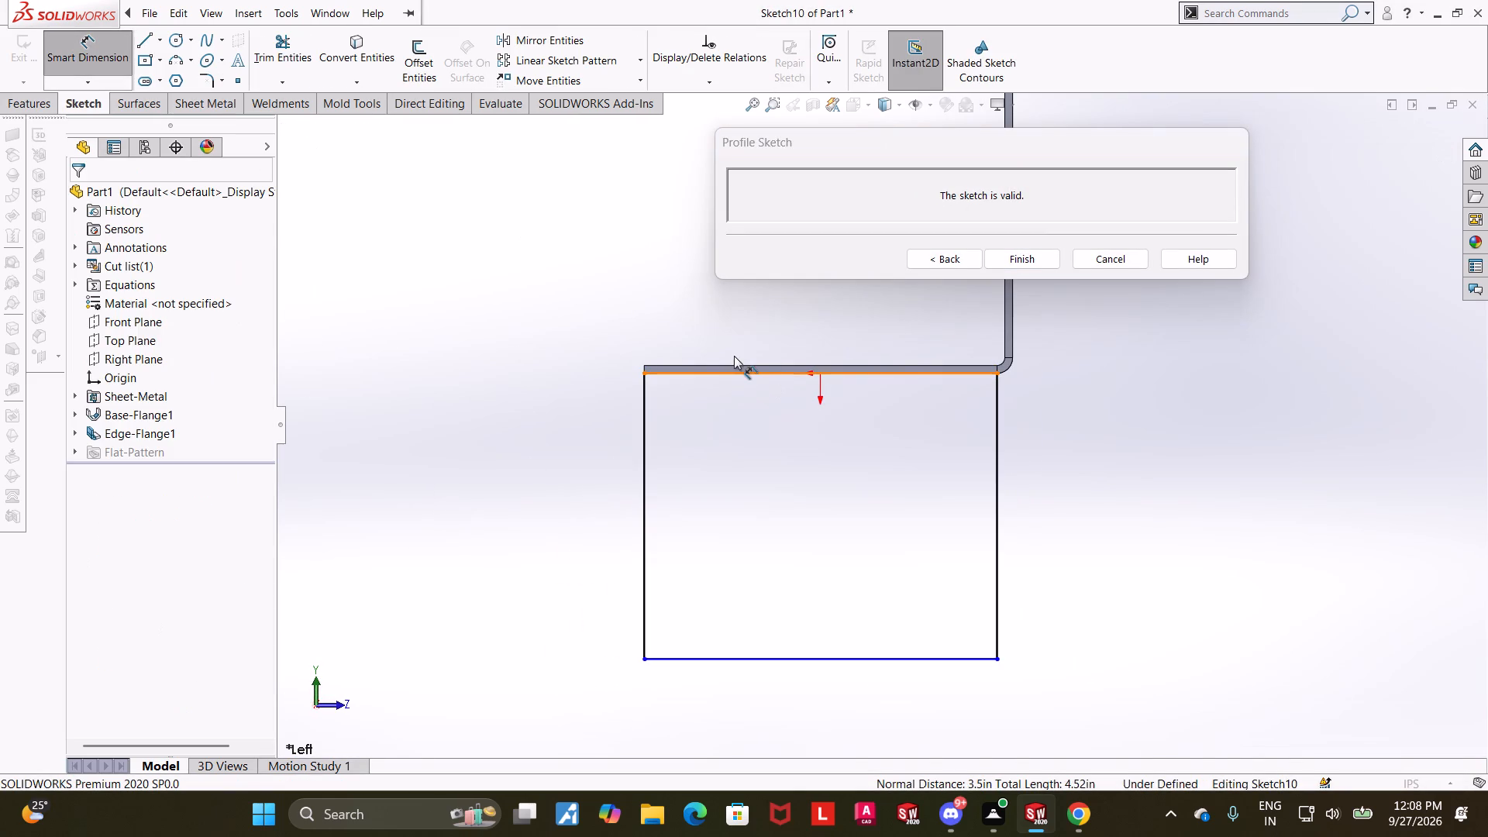
pyautogui.click(732, 365)
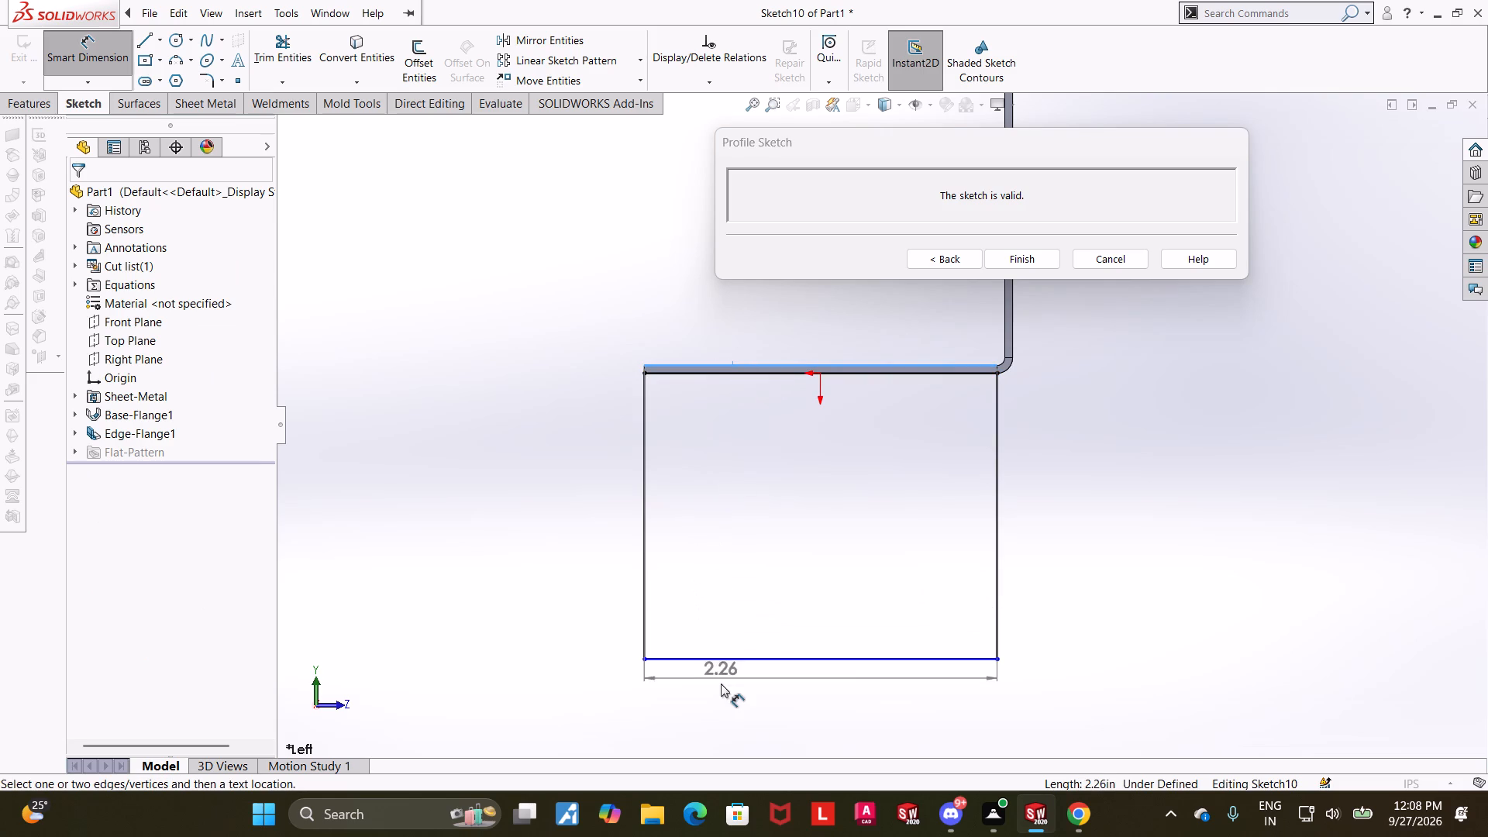
pyautogui.click(723, 660)
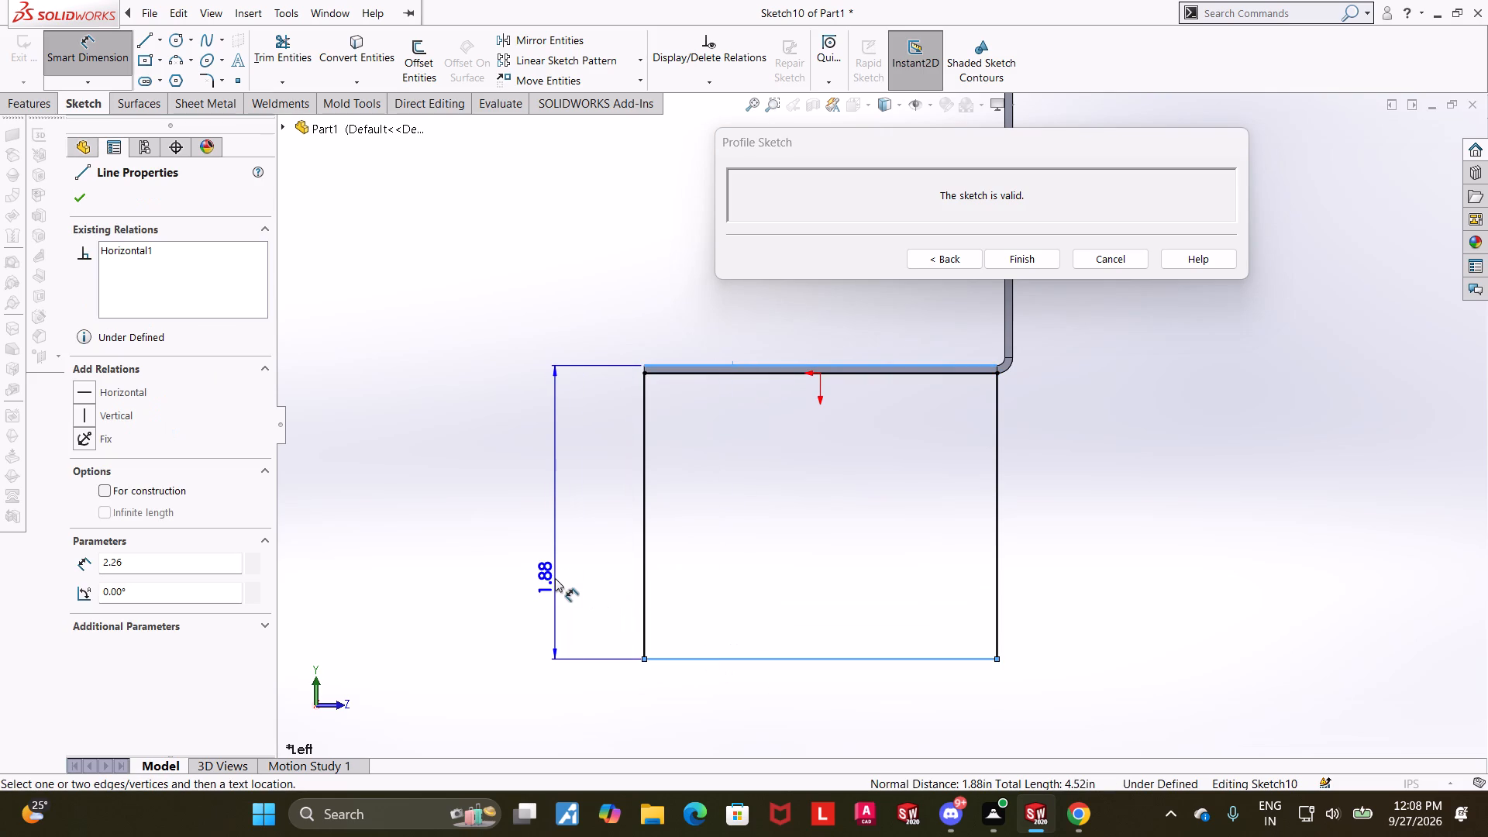
pyautogui.click(555, 578)
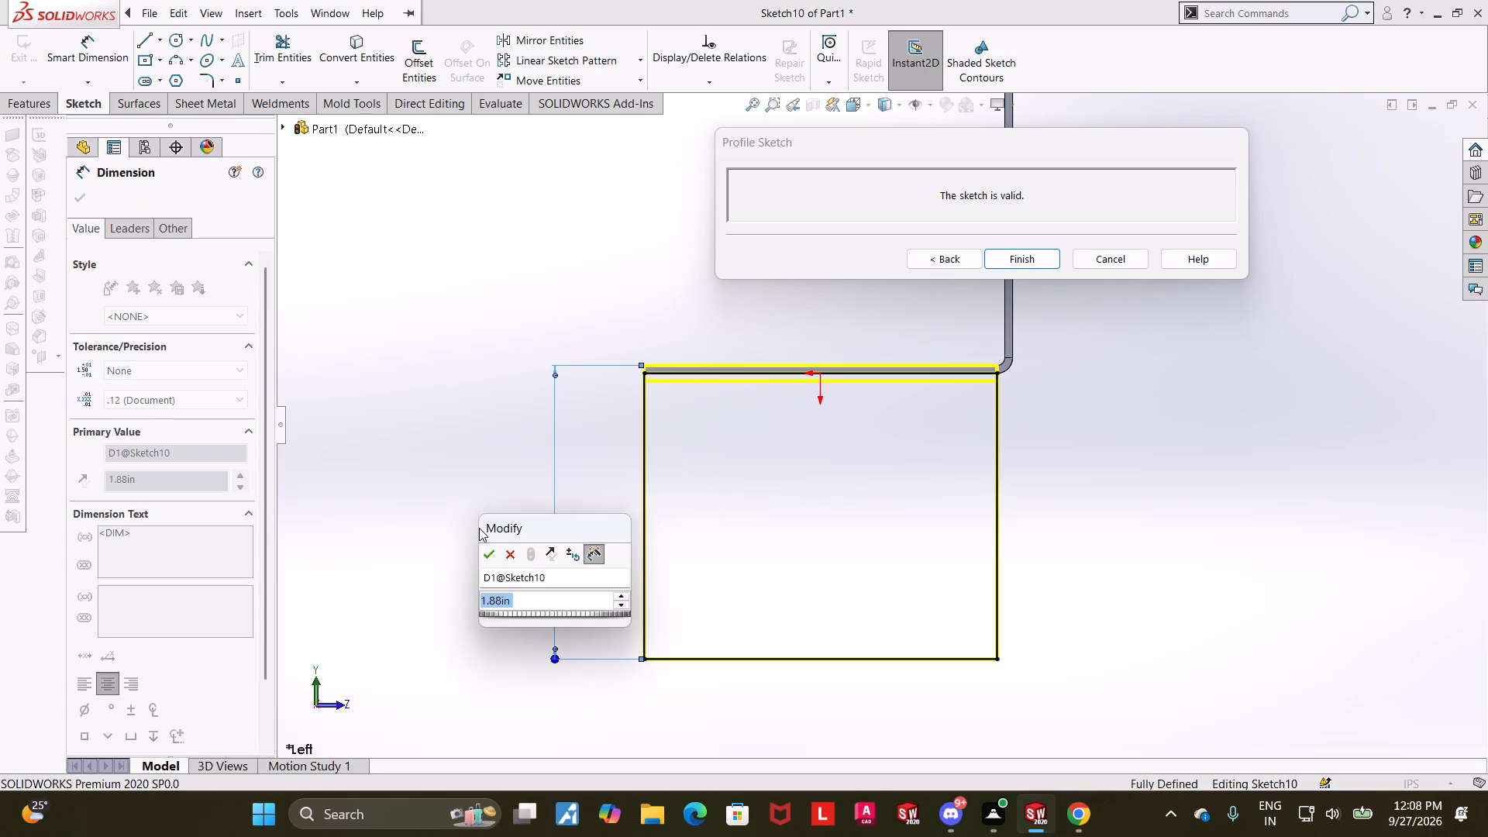
pyautogui.click(485, 548)
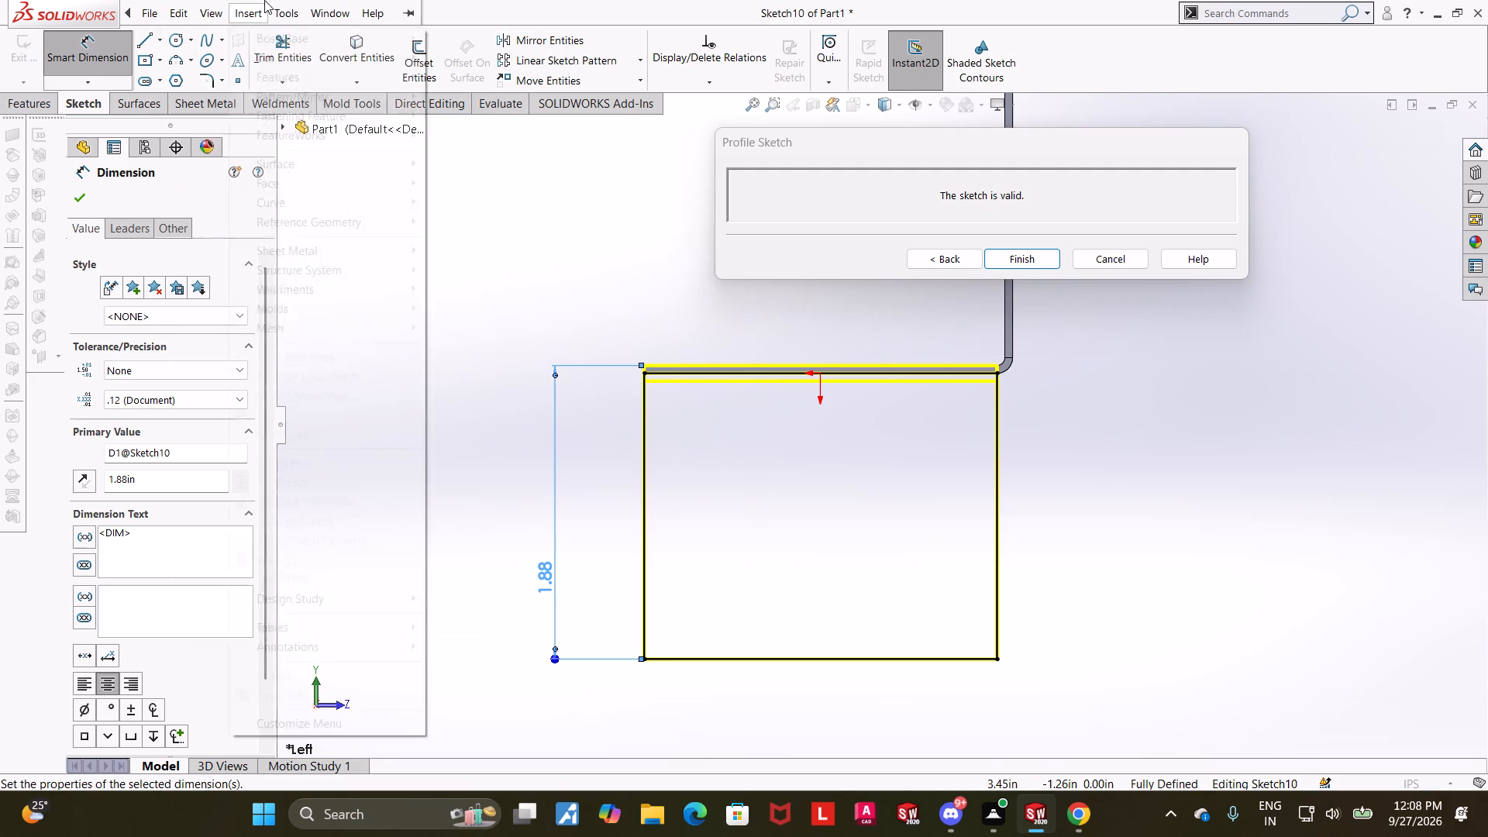
# Fillet both bottom corners of the side flange profile with a 0.75 in radius.
pyautogui.click(208, 86)
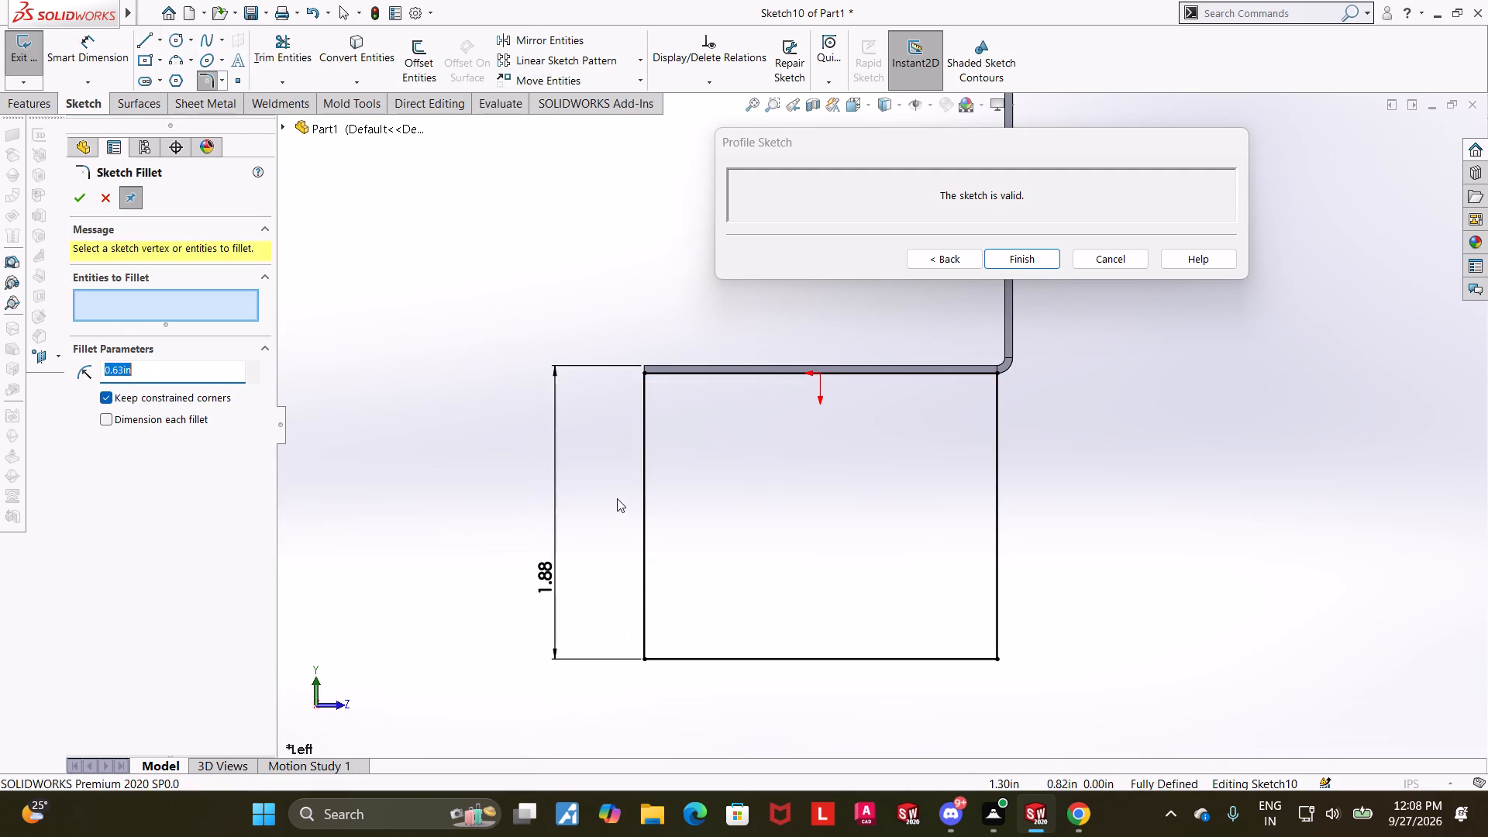
pyautogui.click(645, 598)
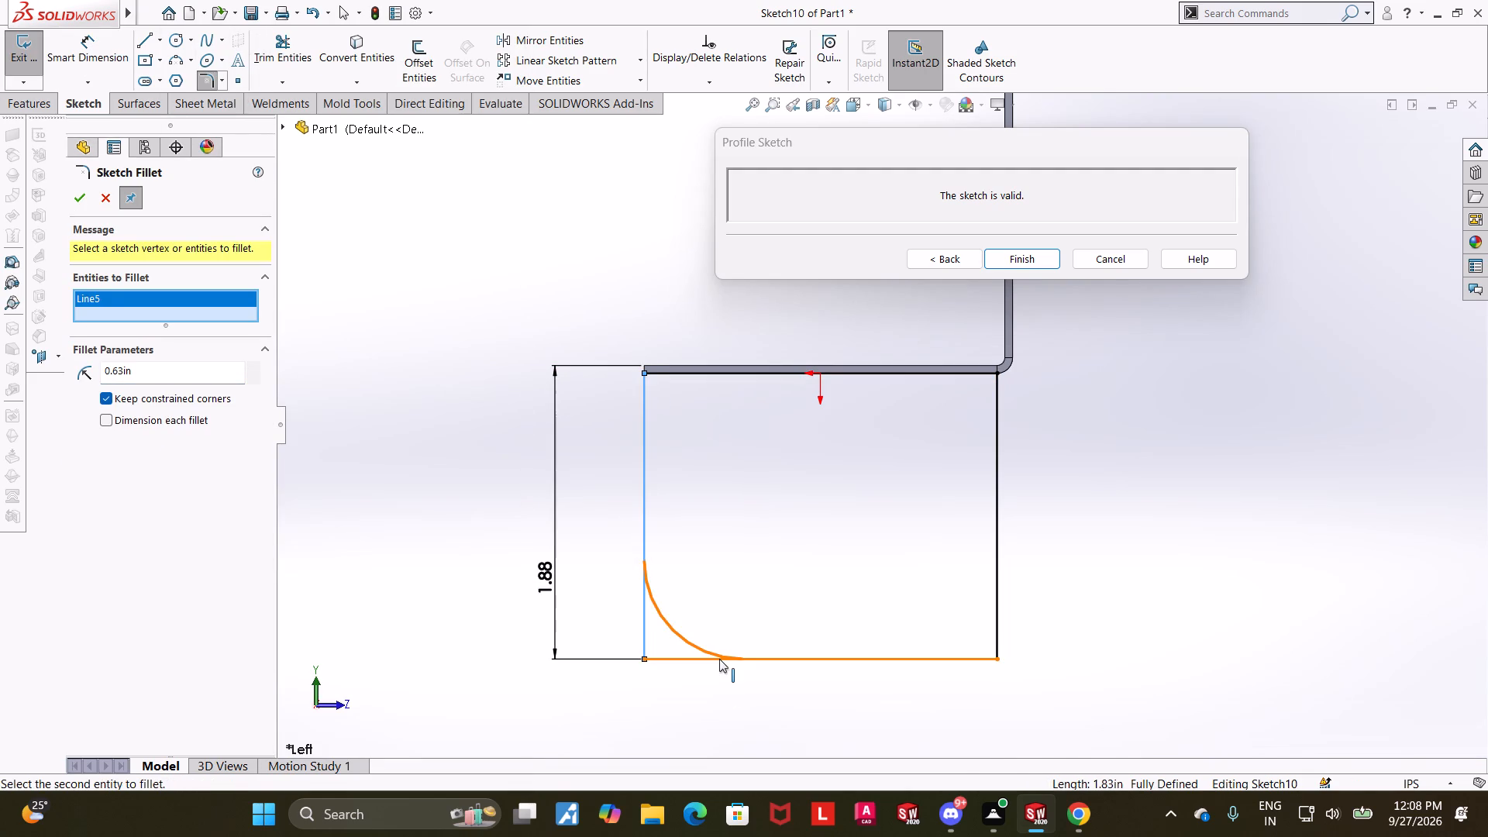
pyautogui.click(719, 658)
pyautogui.click(998, 599)
pyautogui.click(953, 660)
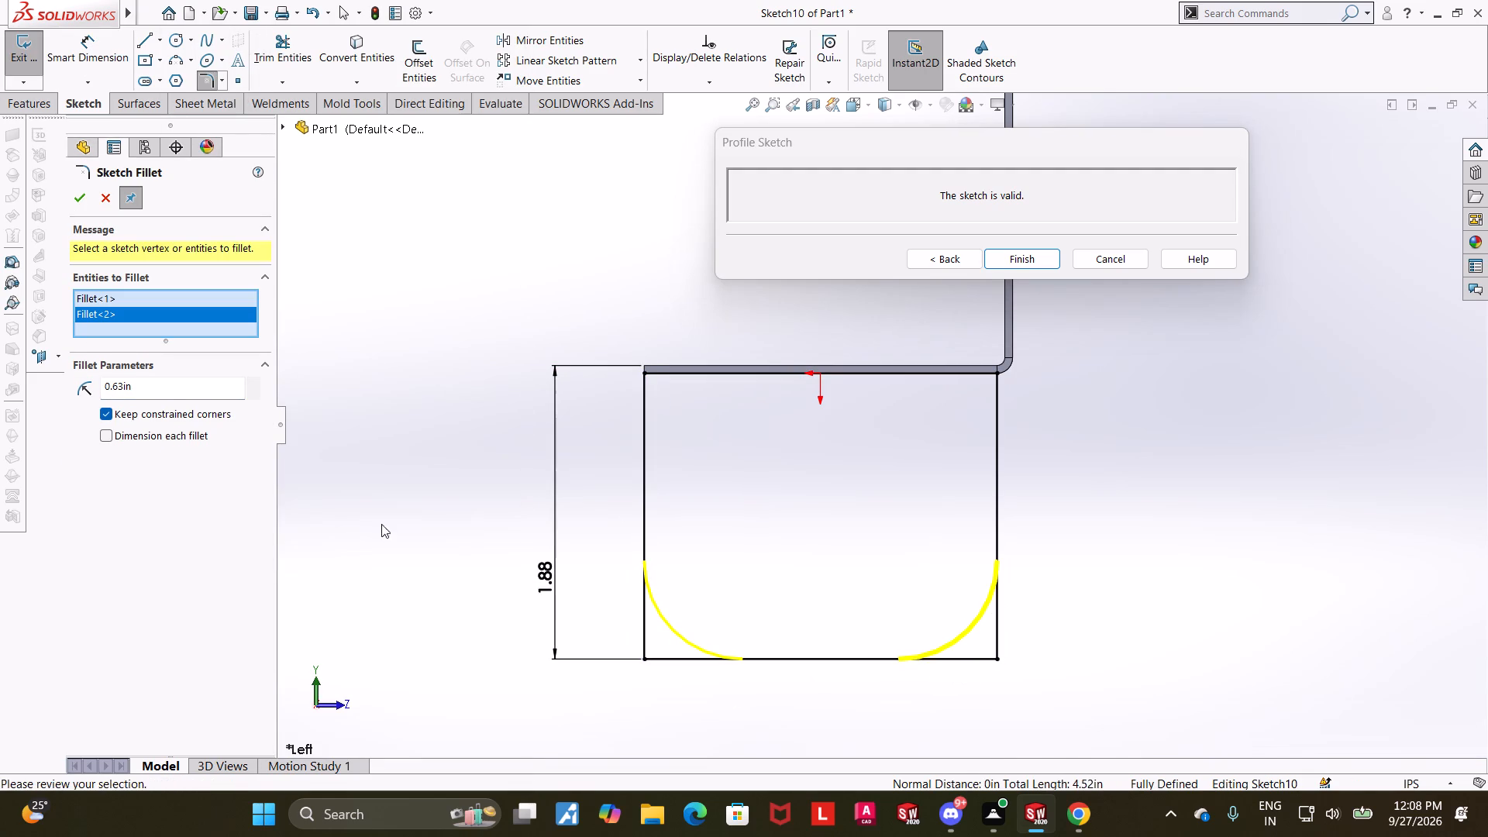
pyautogui.click(167, 389)
pyautogui.moveTo(167, 389); pyautogui.dragTo(0, 391)
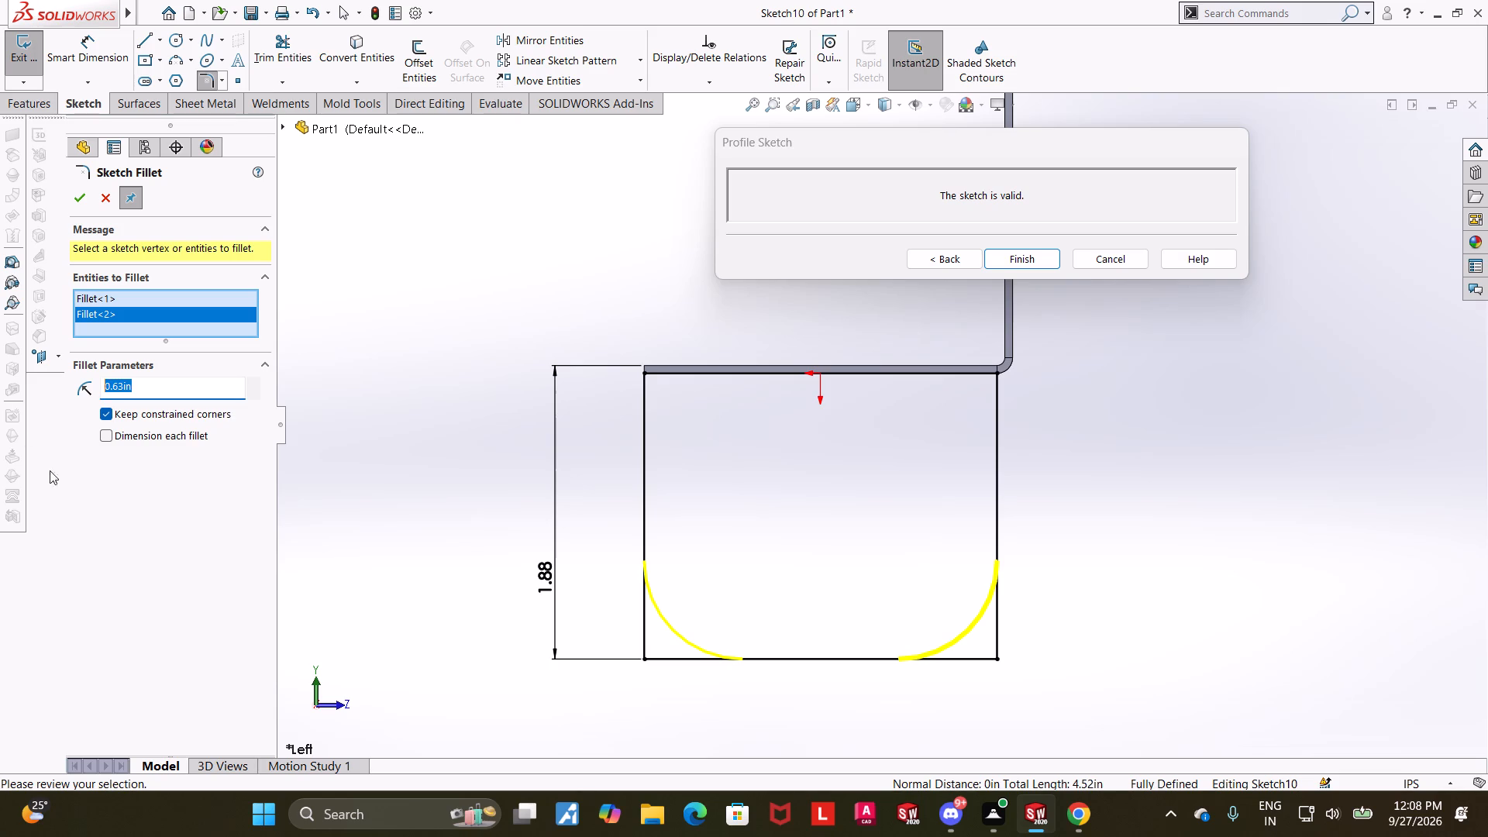
pyautogui.write('0.750')
pyautogui.press('Return')
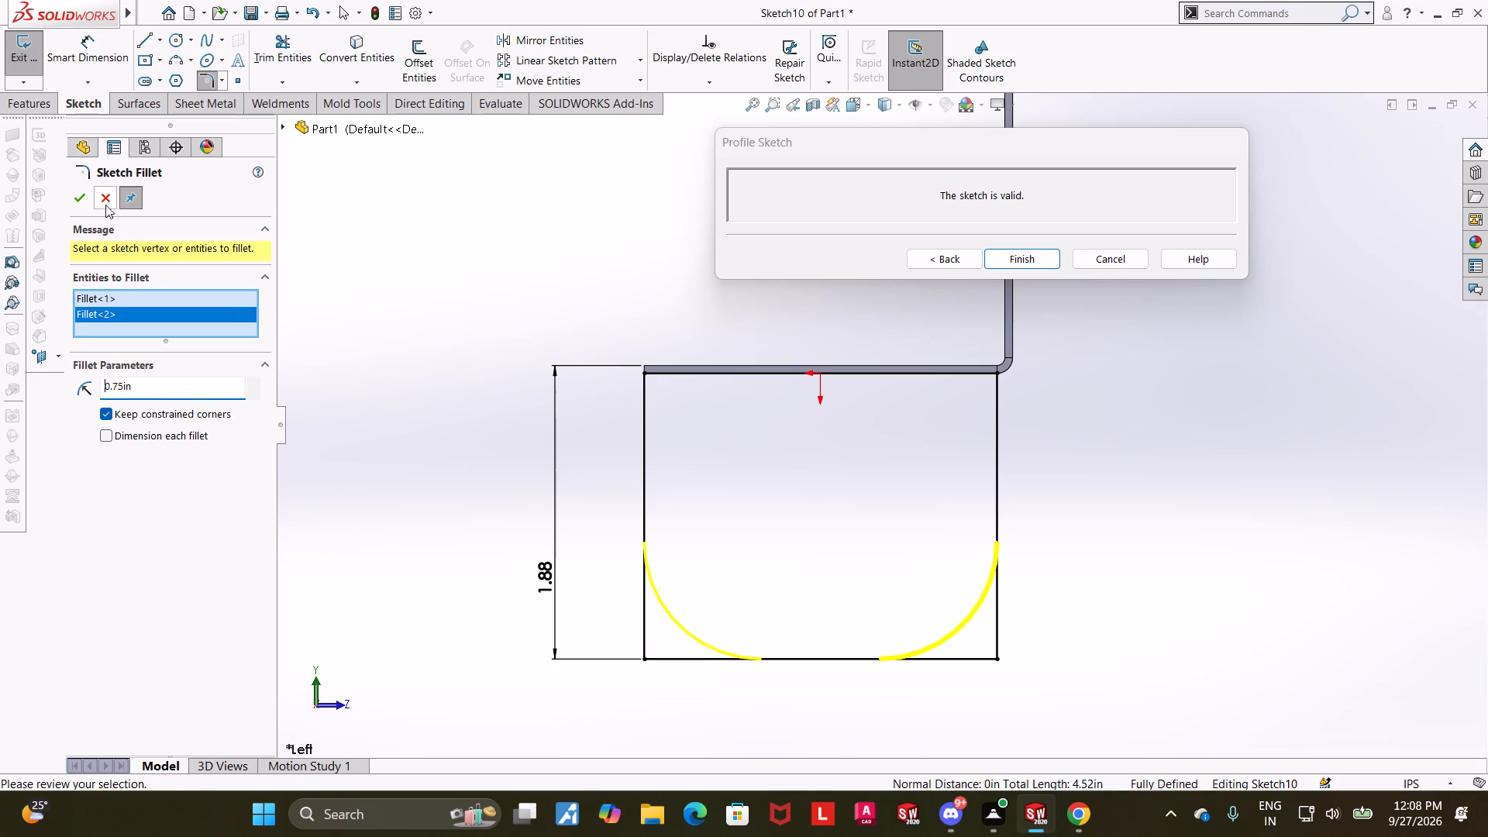
pyautogui.click(82, 195)
pyautogui.click(1241, 510)
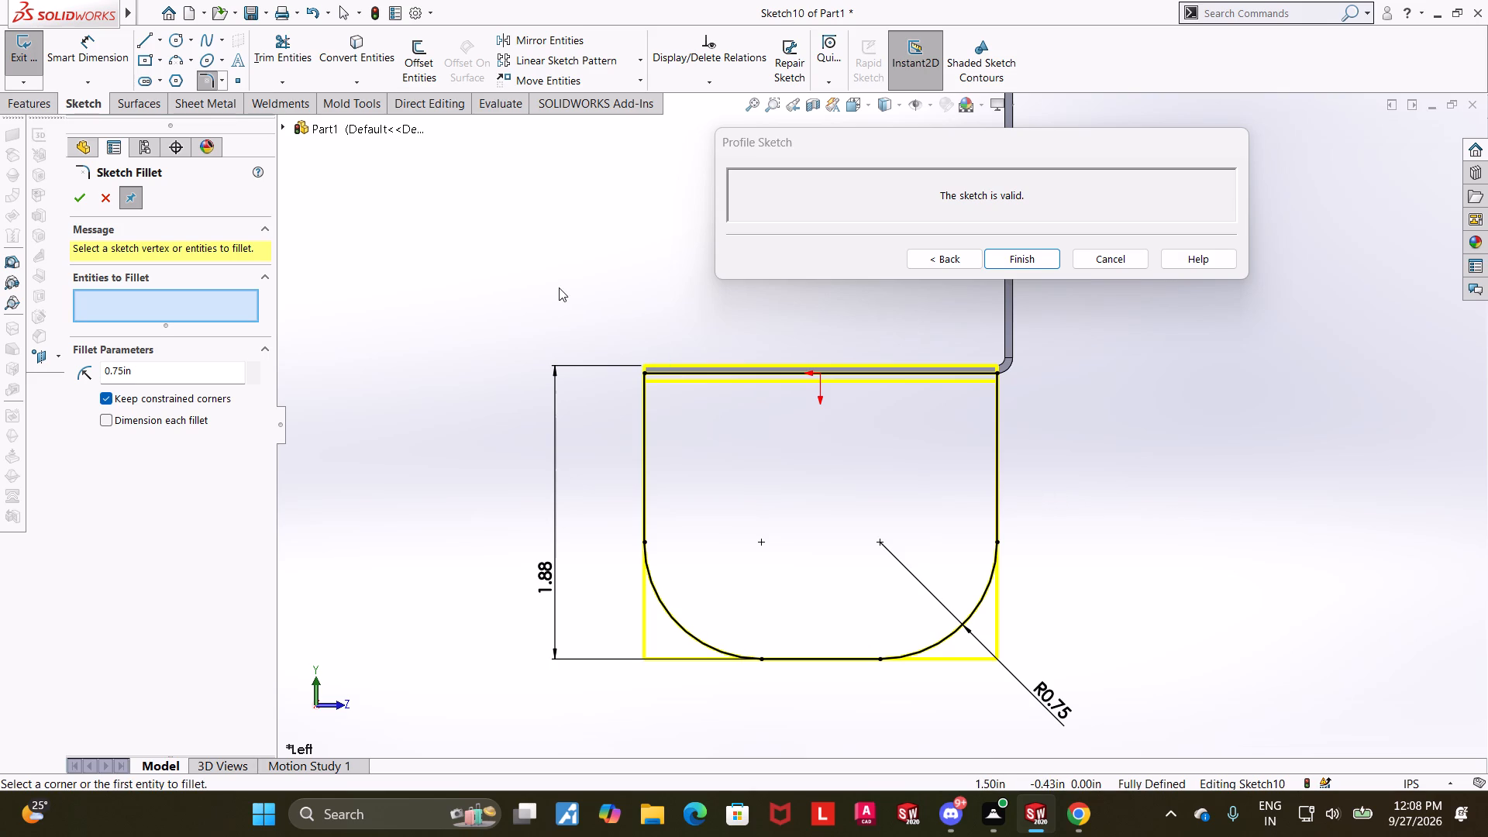
# Sketch a hexagon about 0.48 in from centre to corner inside the profile, and make its centre vertical with the bottom line's midpoint.
pyautogui.click(170, 83)
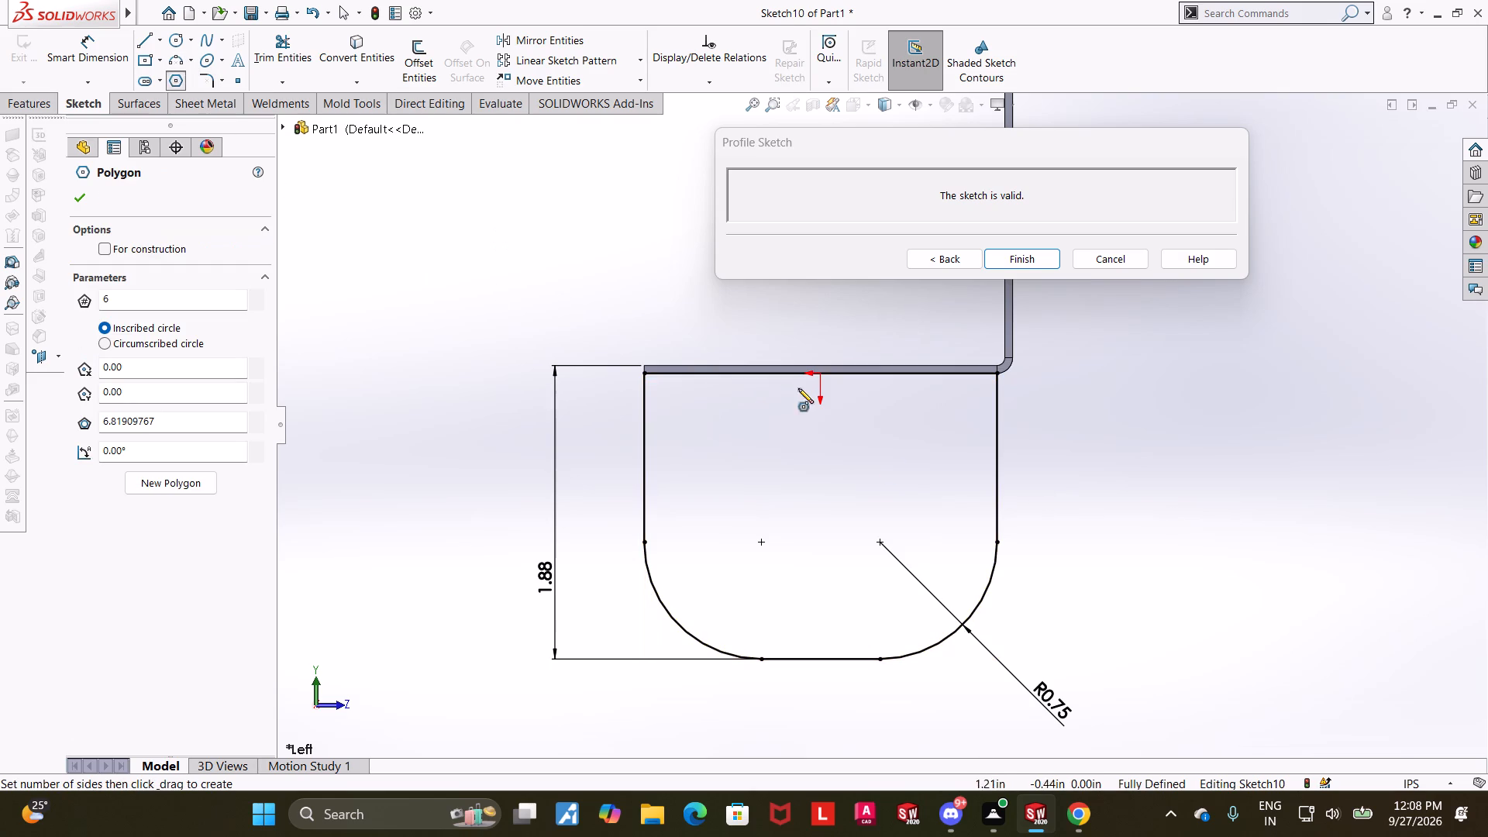
pyautogui.click(821, 501)
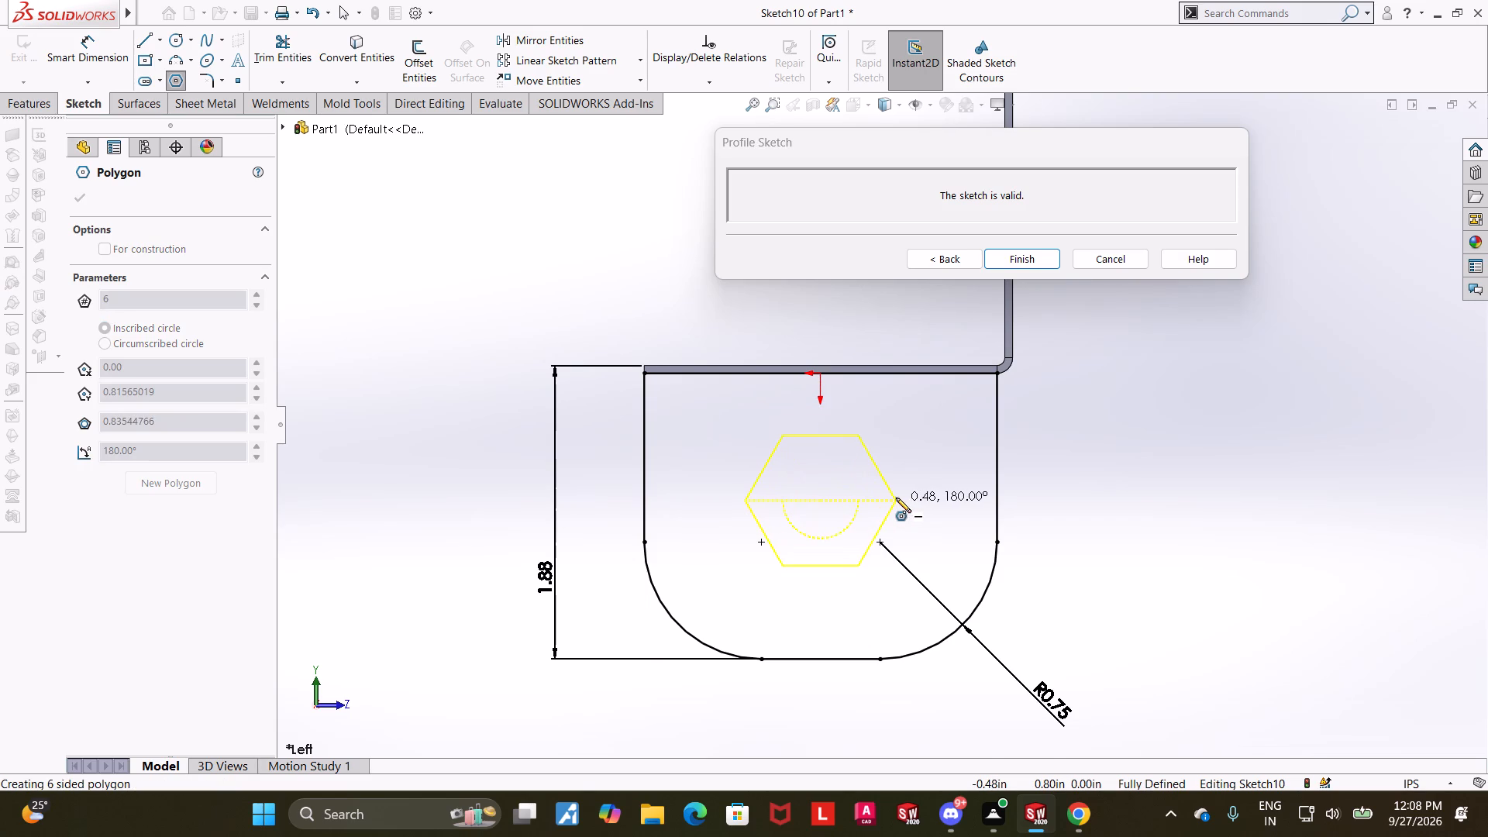
pyautogui.click(896, 498)
pyautogui.press('Escape')
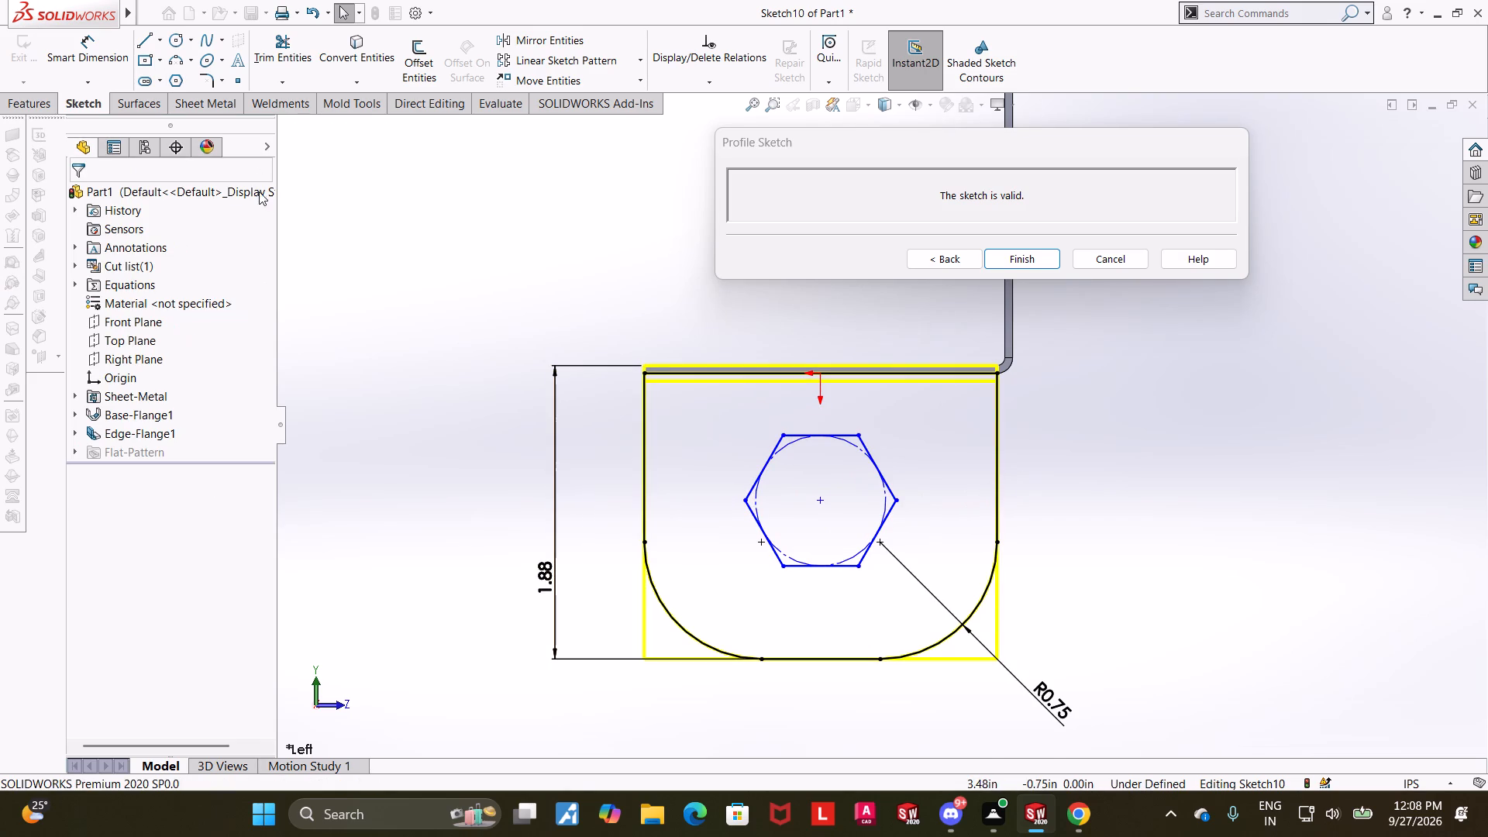
pyautogui.click(822, 505)
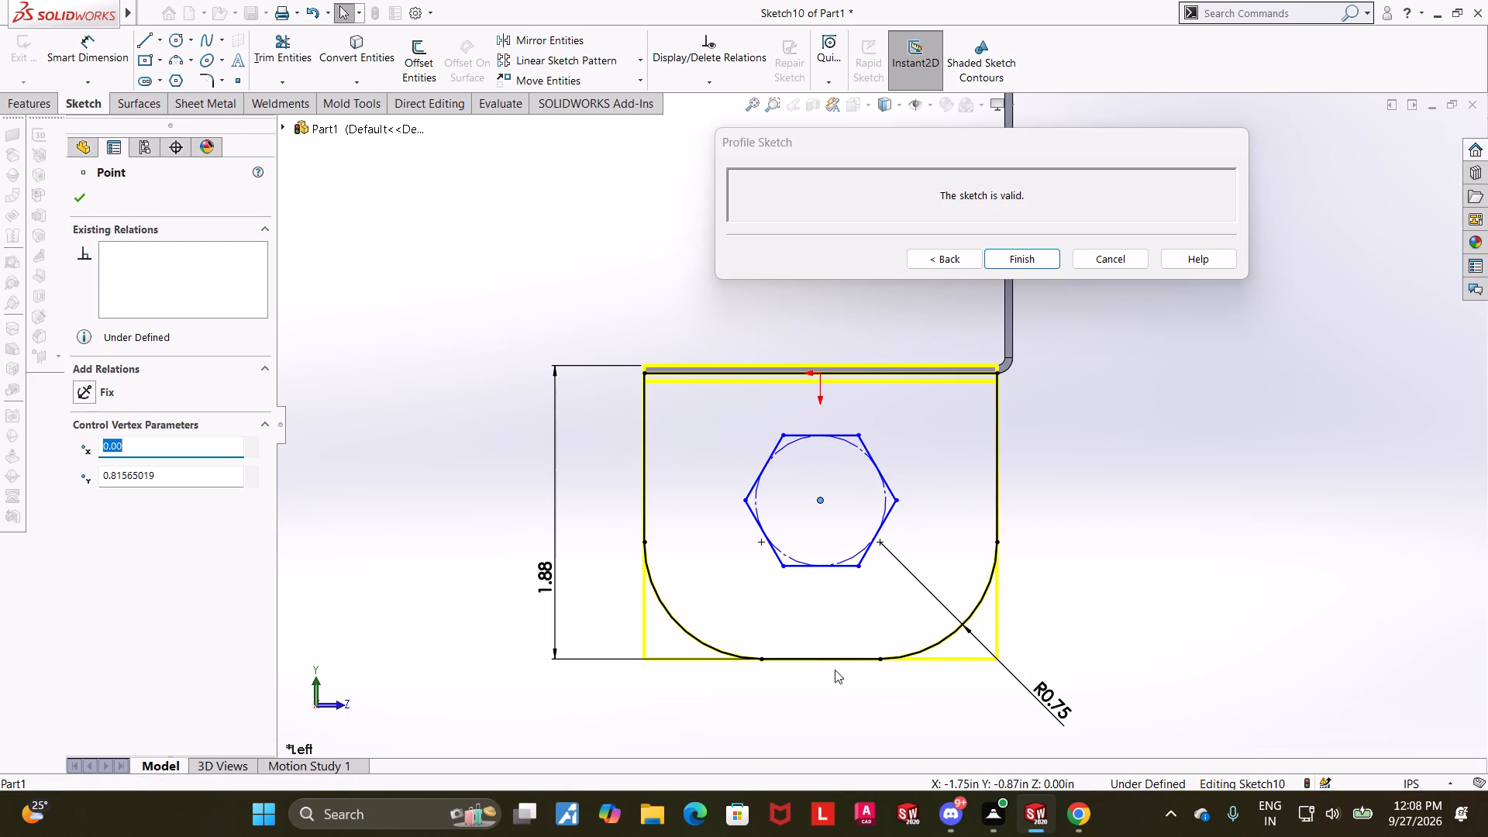
pyautogui.keyDown('ctrl'); pyautogui.click(822, 658); pyautogui.keyUp('ctrl')
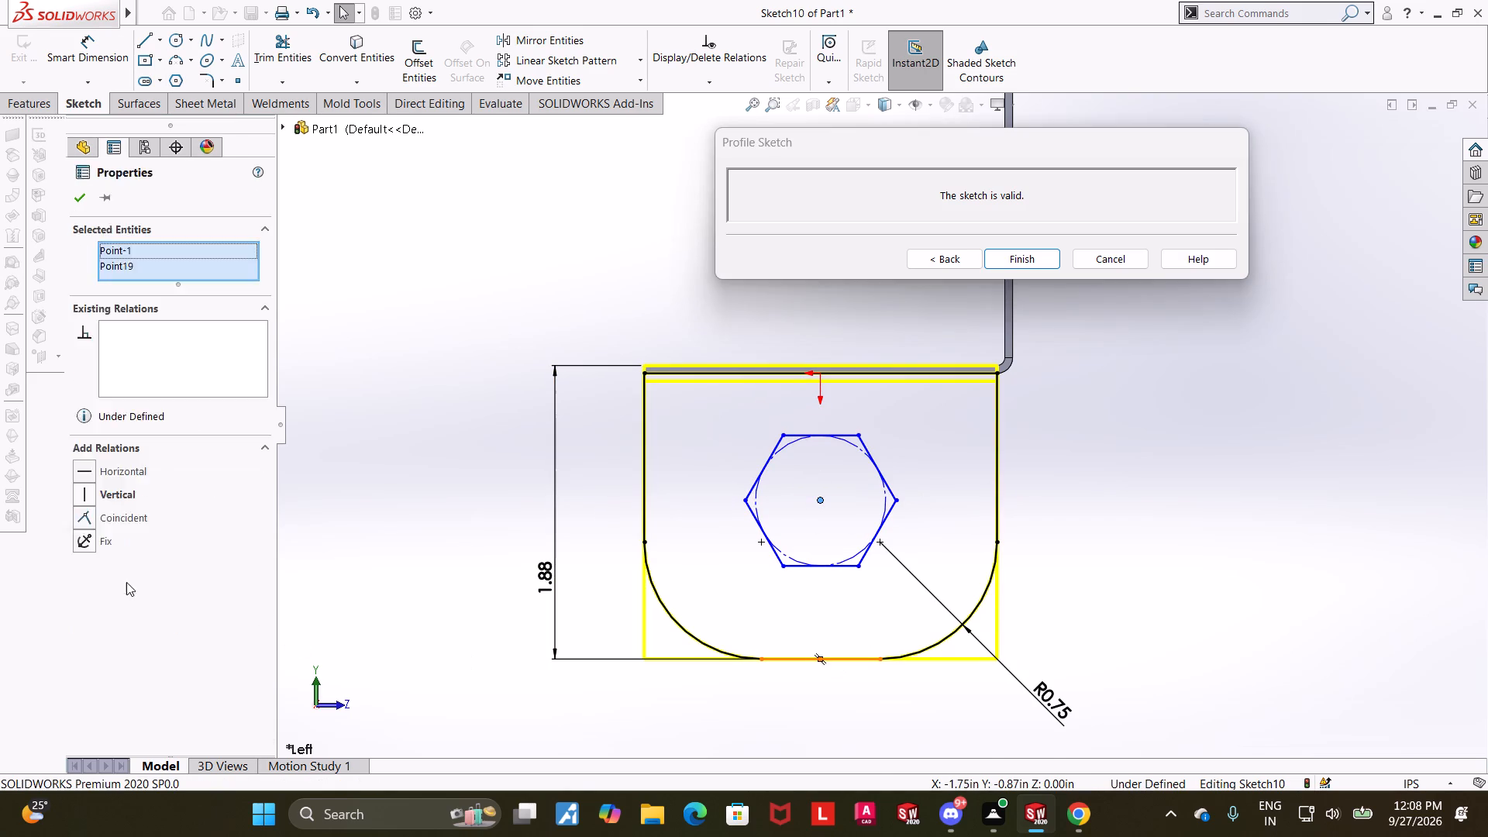
pyautogui.click(84, 498)
pyautogui.press('Escape')
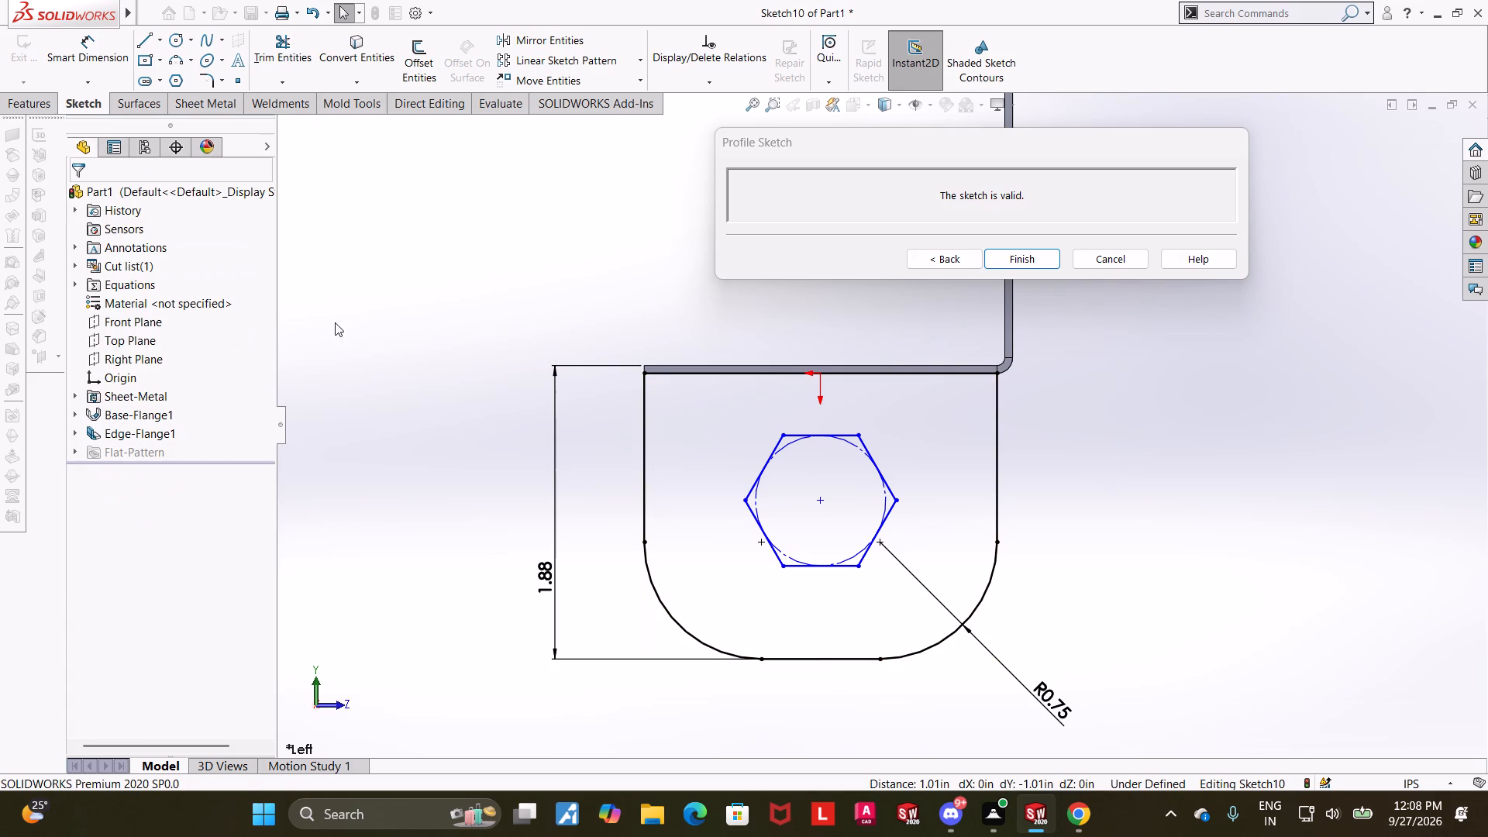
# Dimension the hexagon's centre 1 in above the profile's bottom line.
pyautogui.click(85, 64)
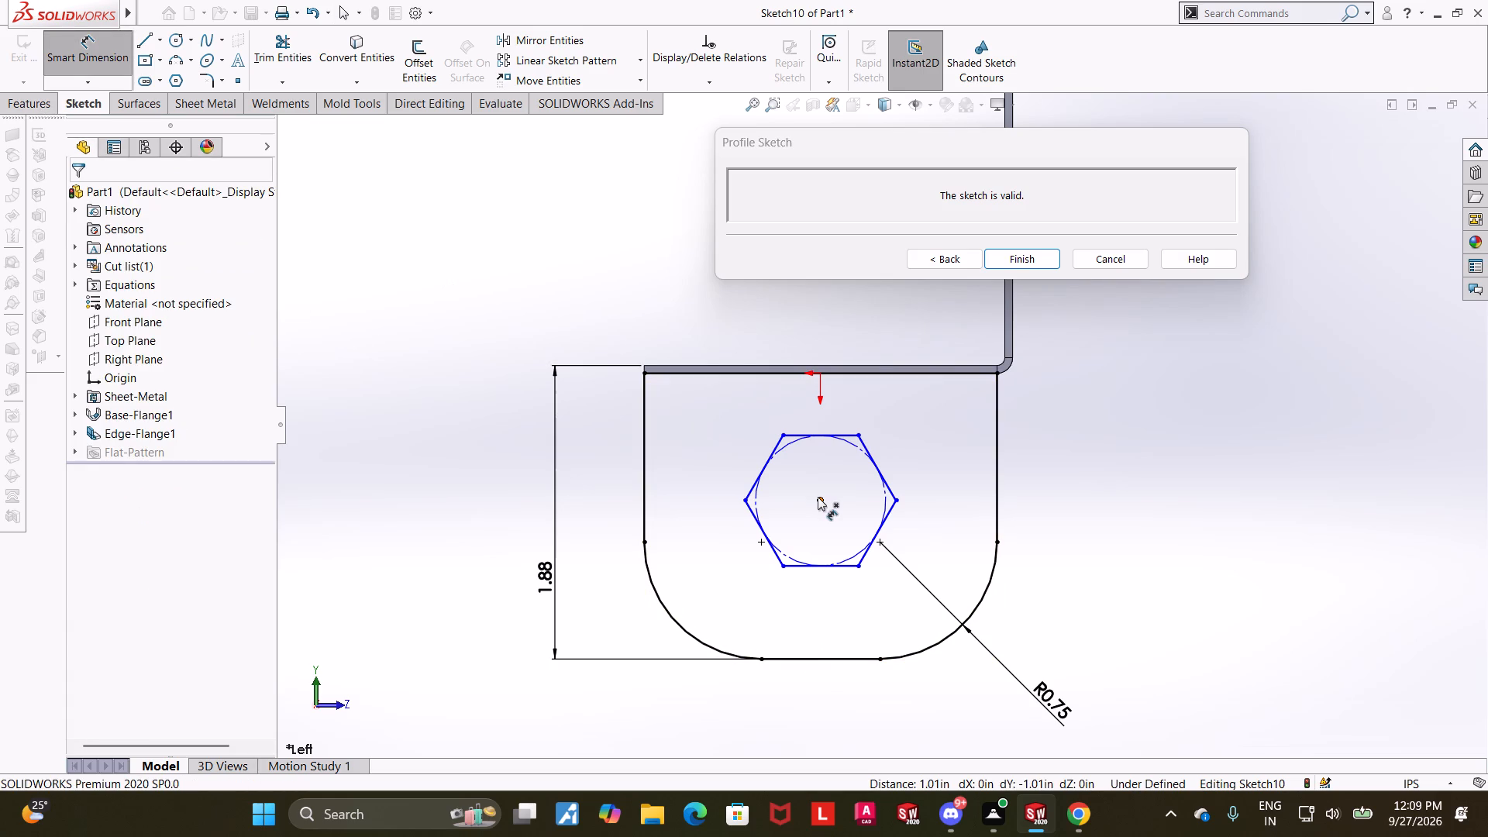
pyautogui.click(818, 497)
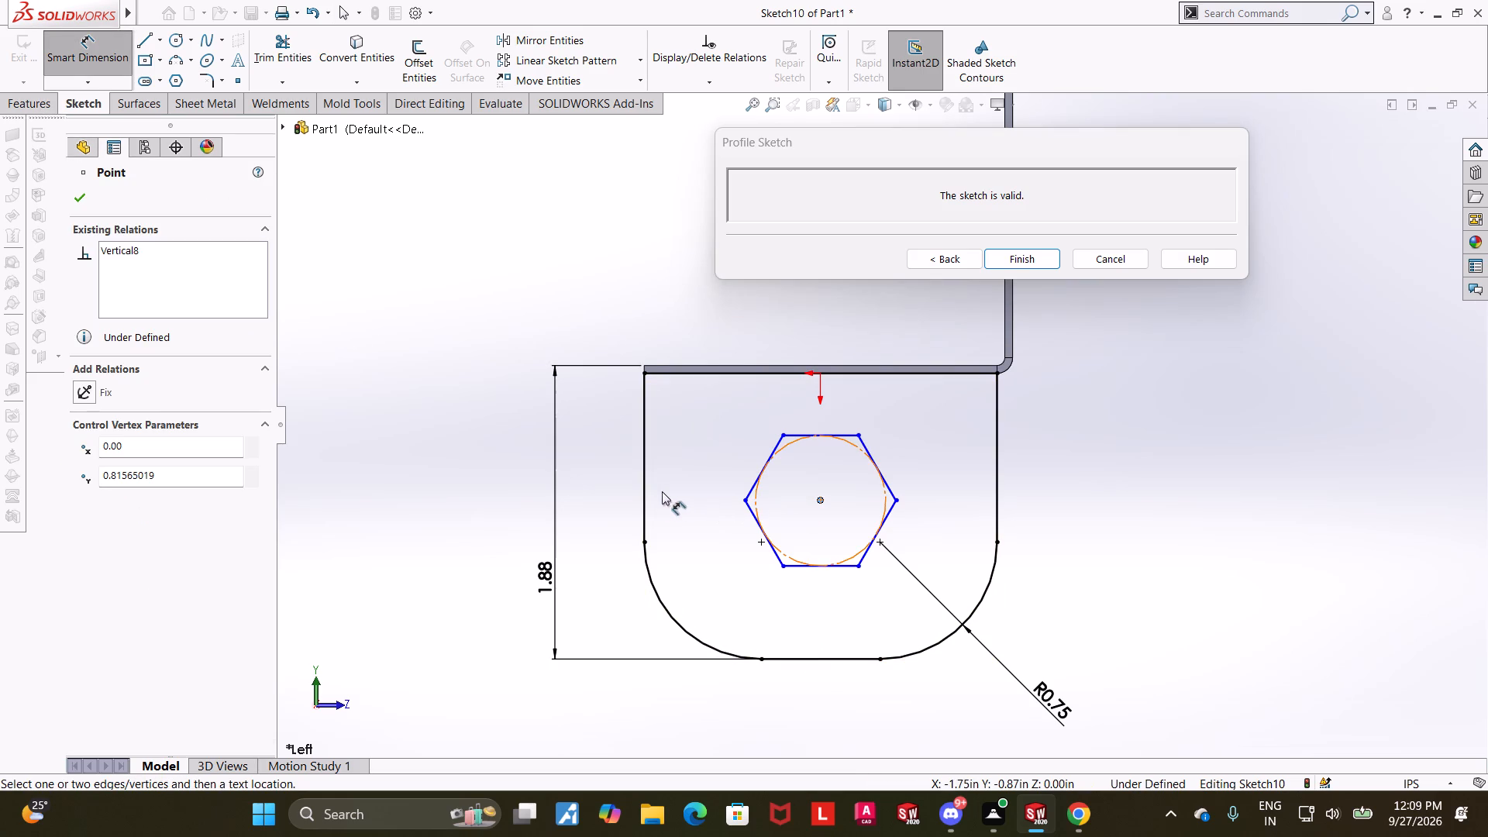
pyautogui.click(646, 480)
pyautogui.press('Escape')
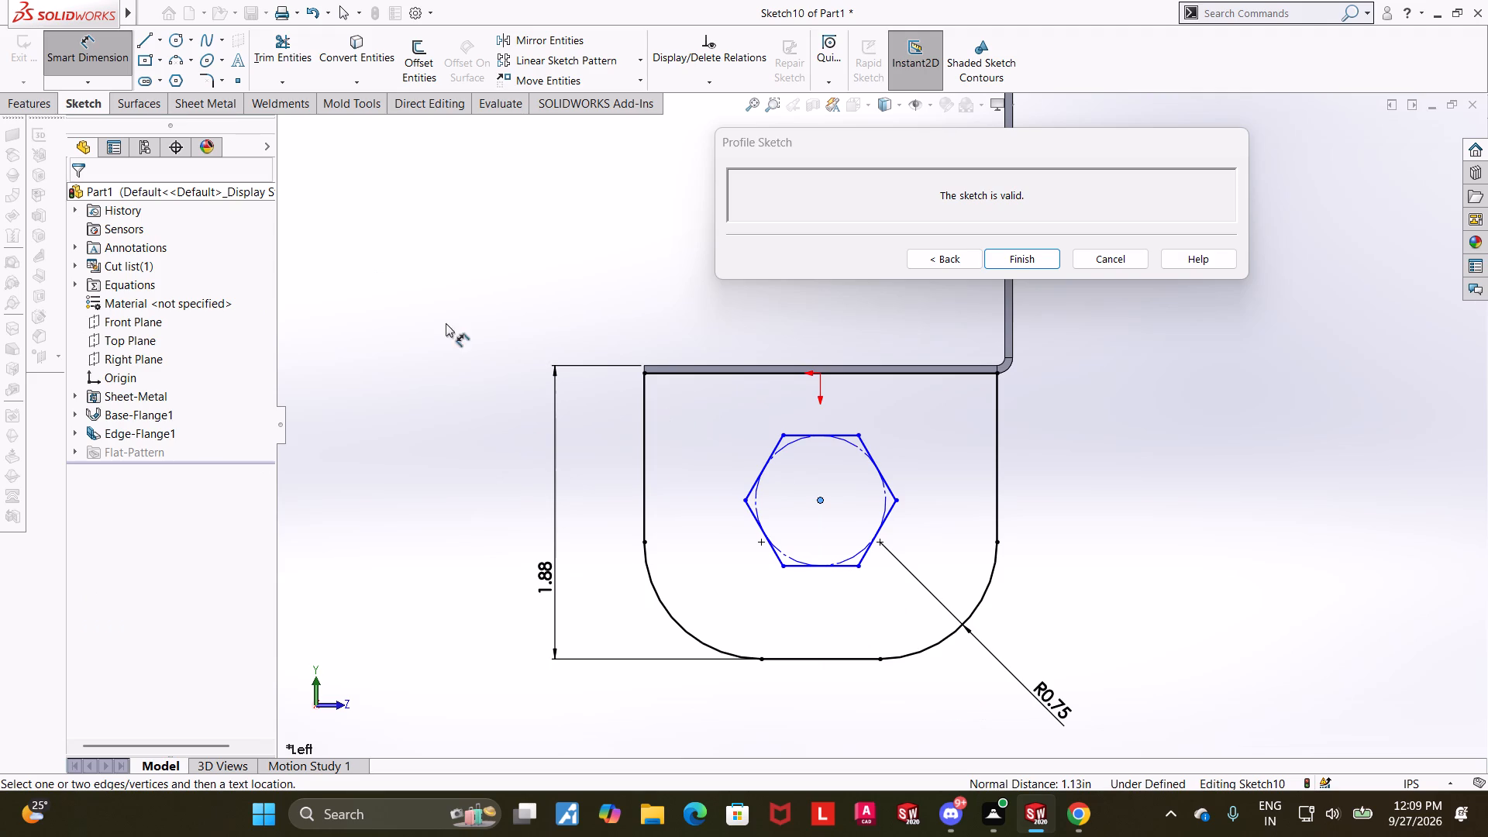
pyautogui.click(833, 662)
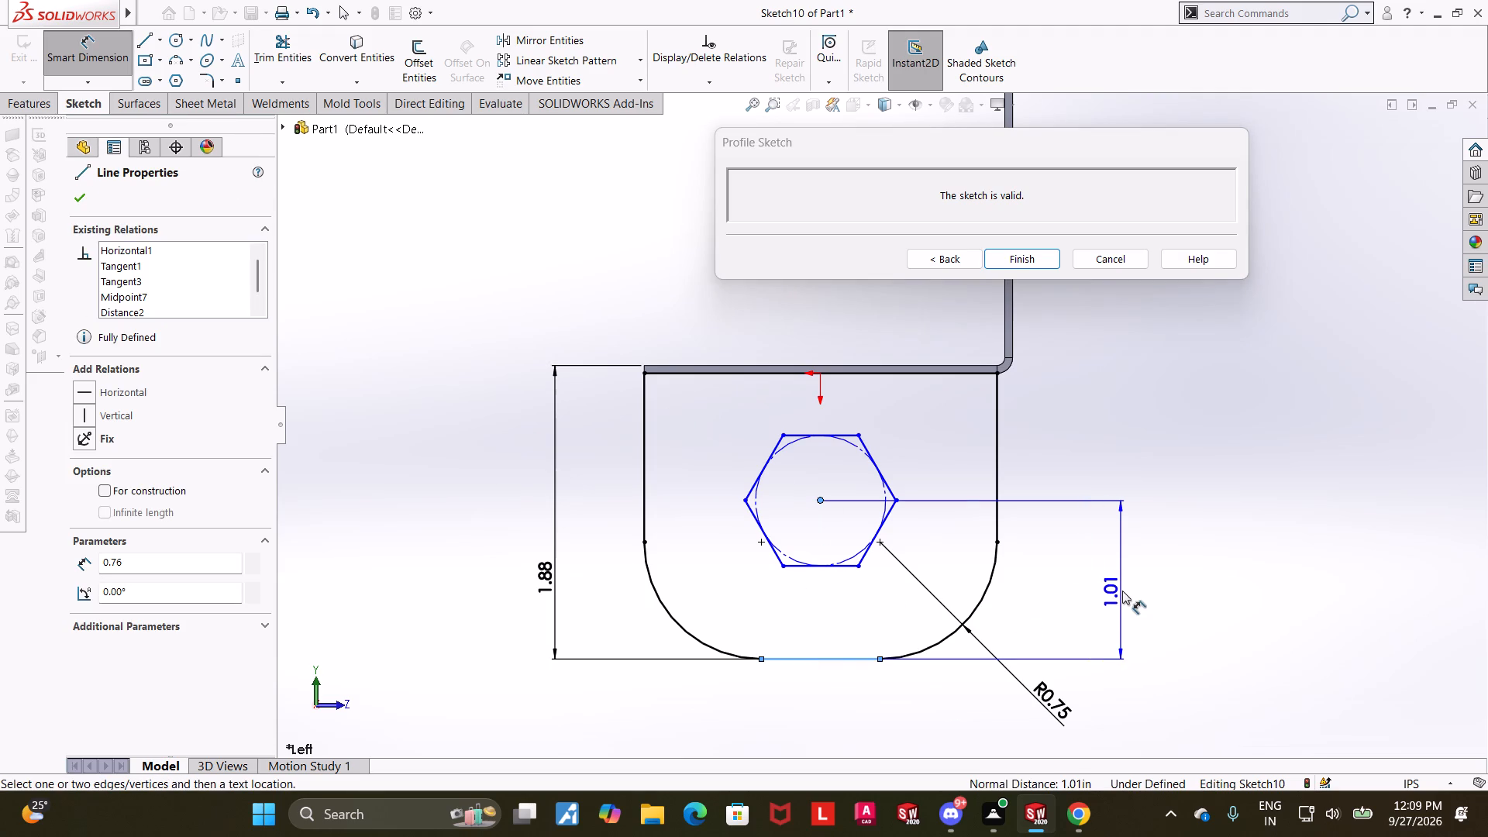
pyautogui.click(1122, 591)
pyautogui.press('1')
pyautogui.press('Return')
pyautogui.press('Escape')
pyautogui.press('Escape')
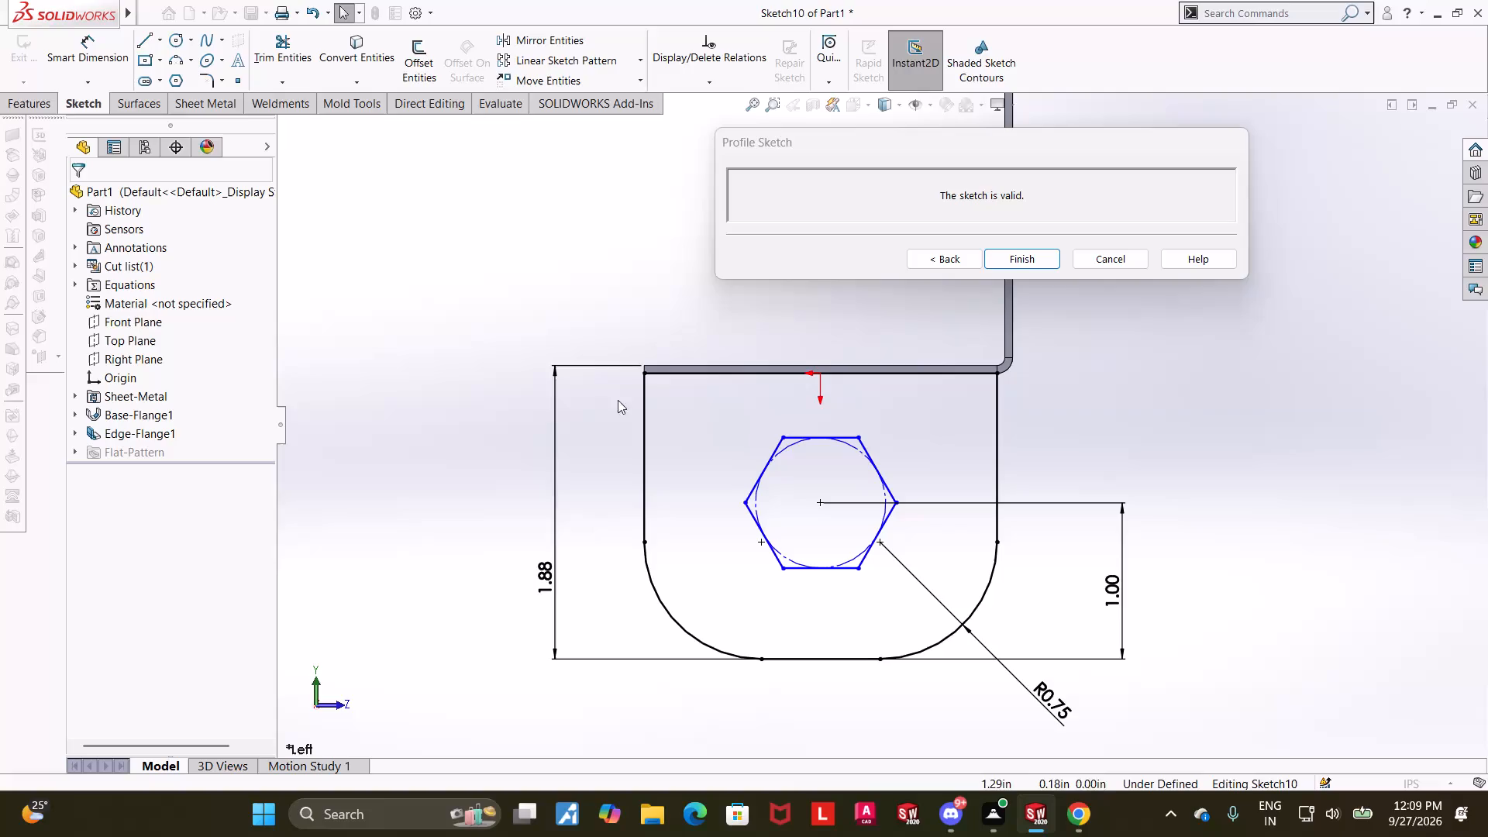
# Dimension the hexagon 0.75 in across its horizontal flats.
pyautogui.click(77, 62)
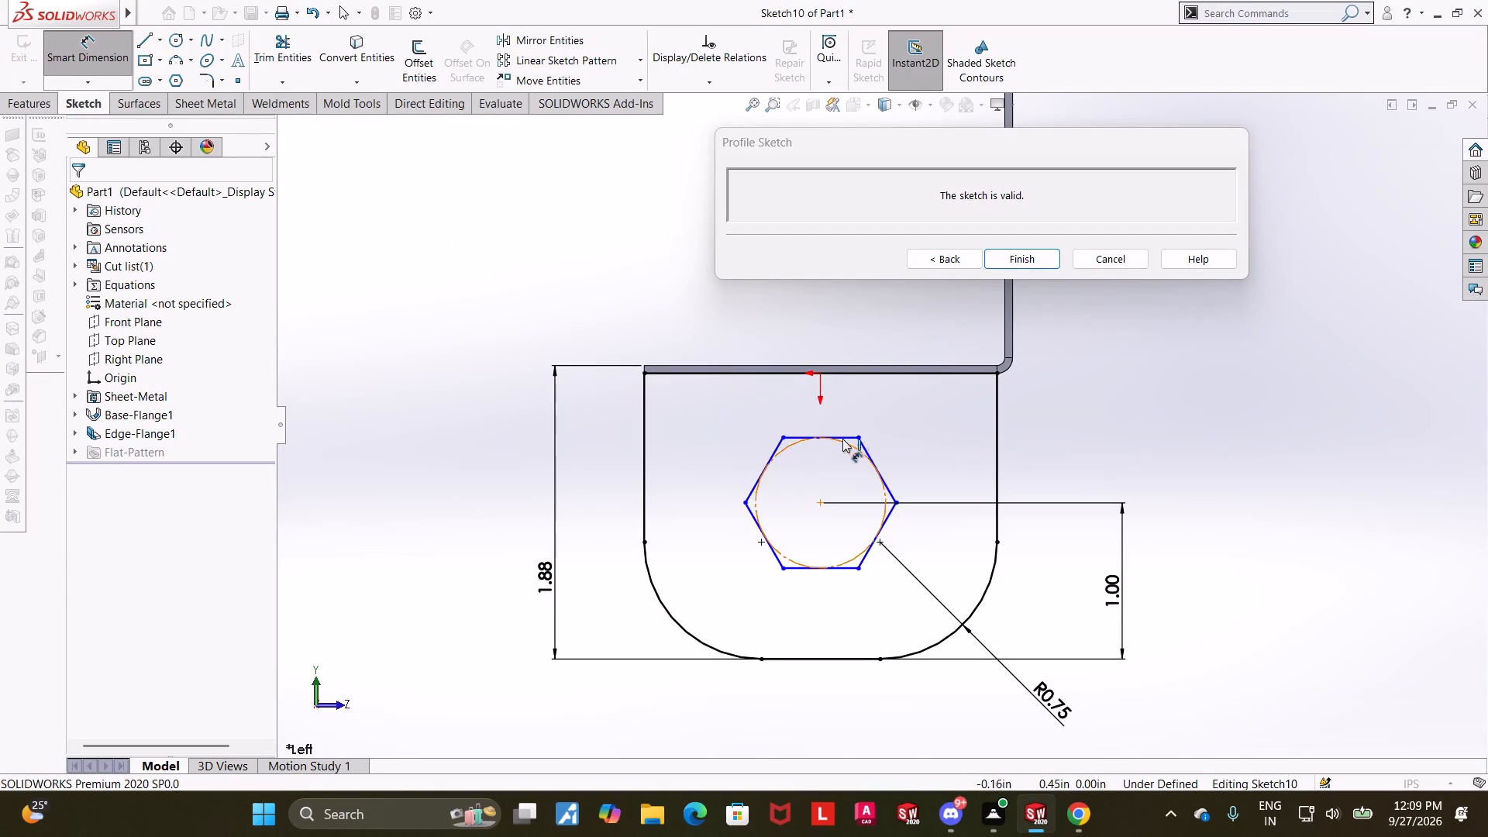
pyautogui.click(842, 436)
pyautogui.click(794, 568)
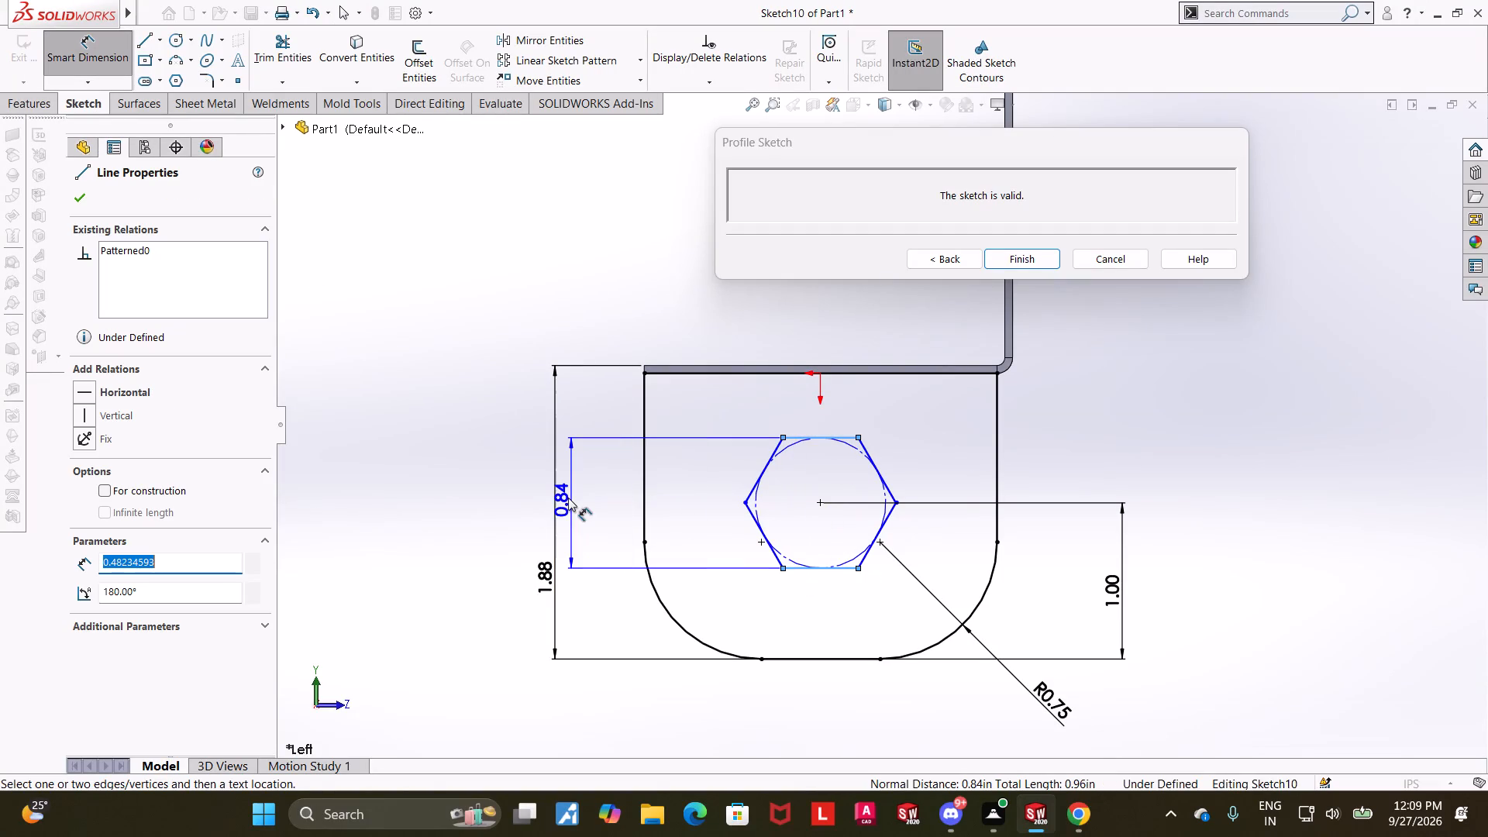
pyautogui.click(587, 505)
pyautogui.write('0.75')
pyautogui.press('Return')
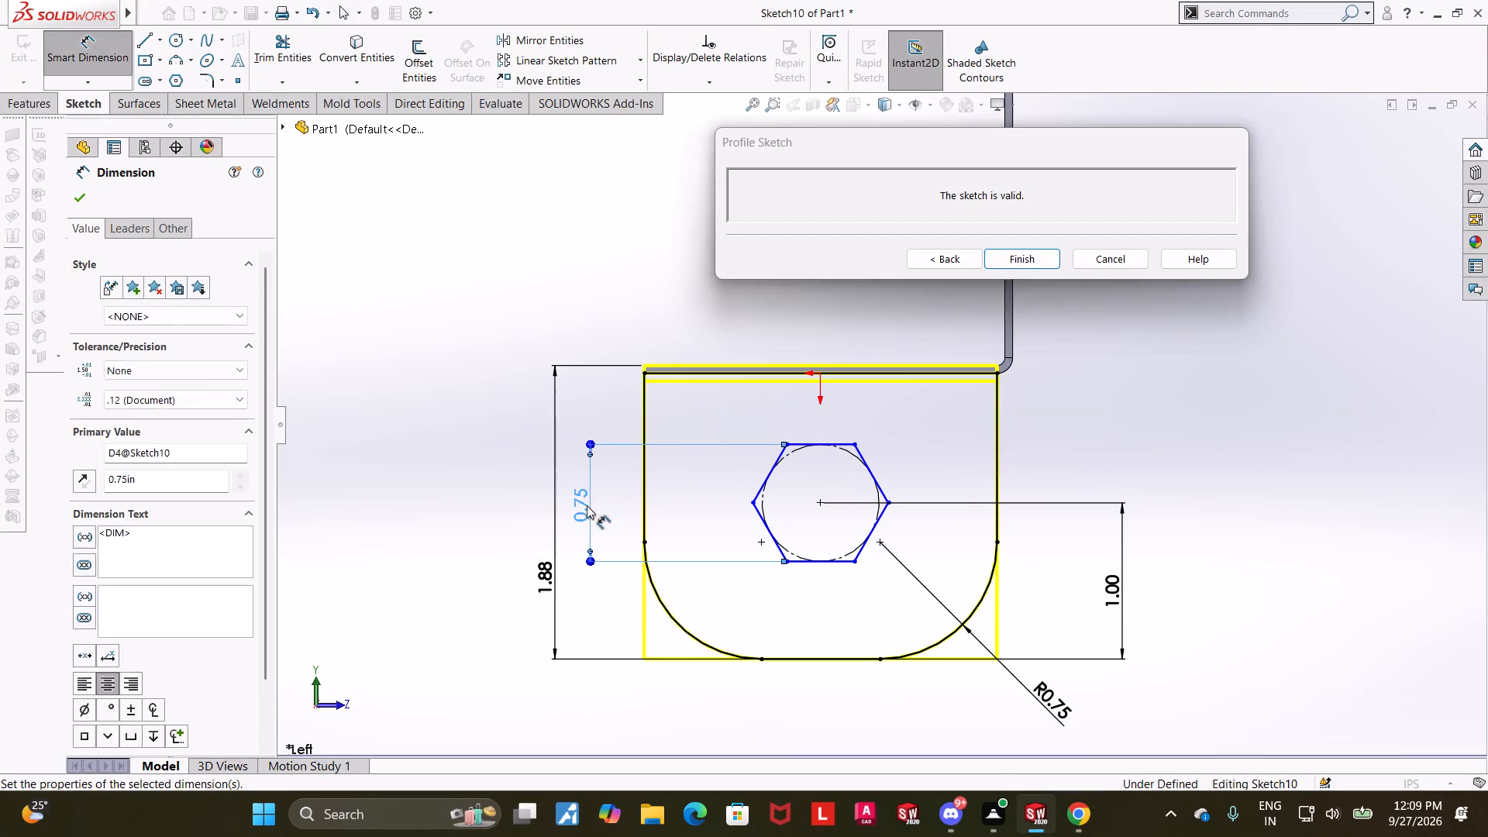
# Leave the hexagon flange profile sketch and return to the edge flange settings.
pyautogui.press('Escape')
pyautogui.press('Escape')
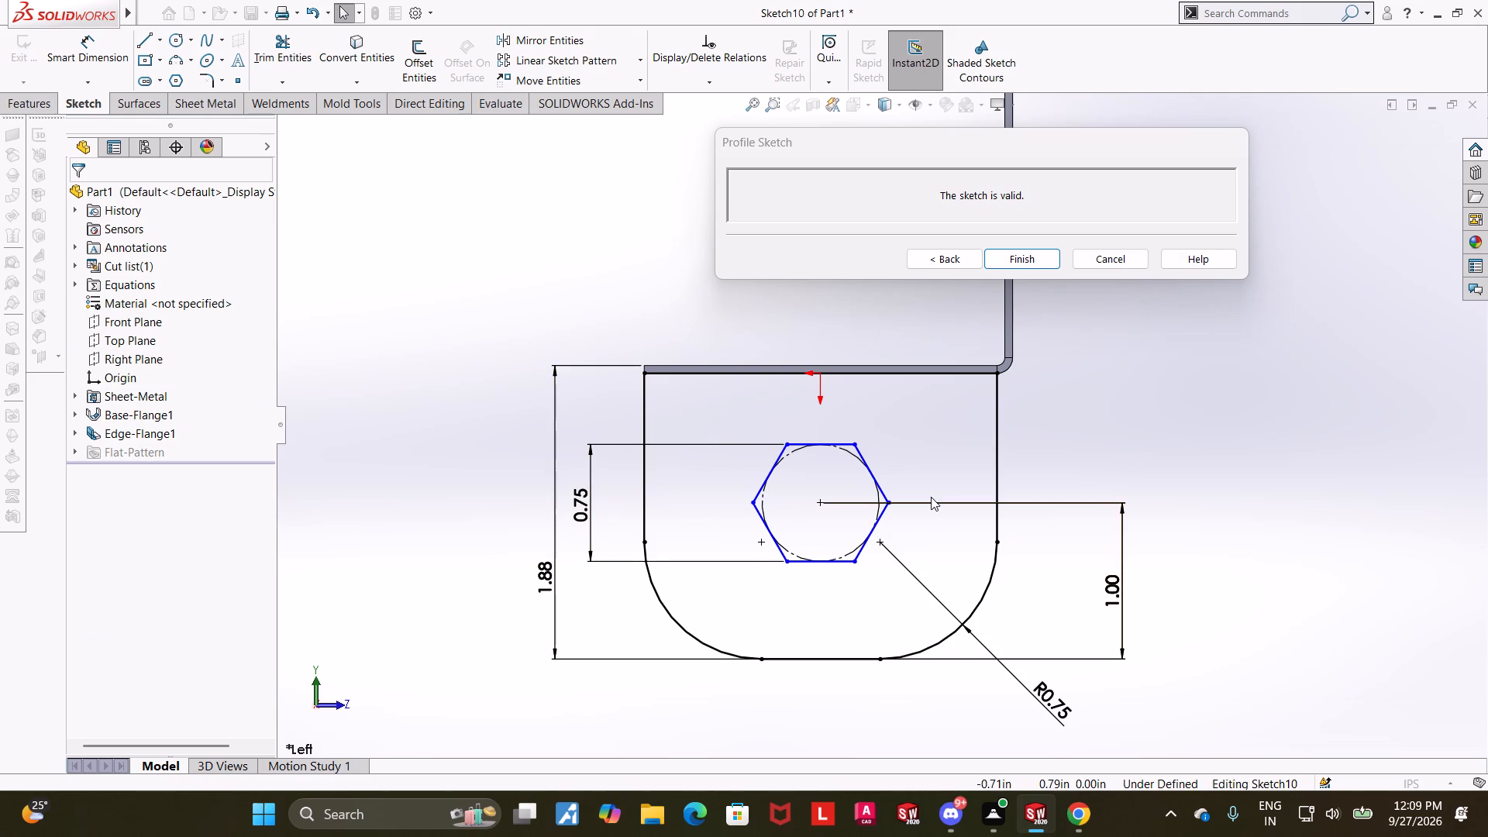
pyautogui.scroll(1, 1108, 496)
pyautogui.scroll(-1, 891, 428)
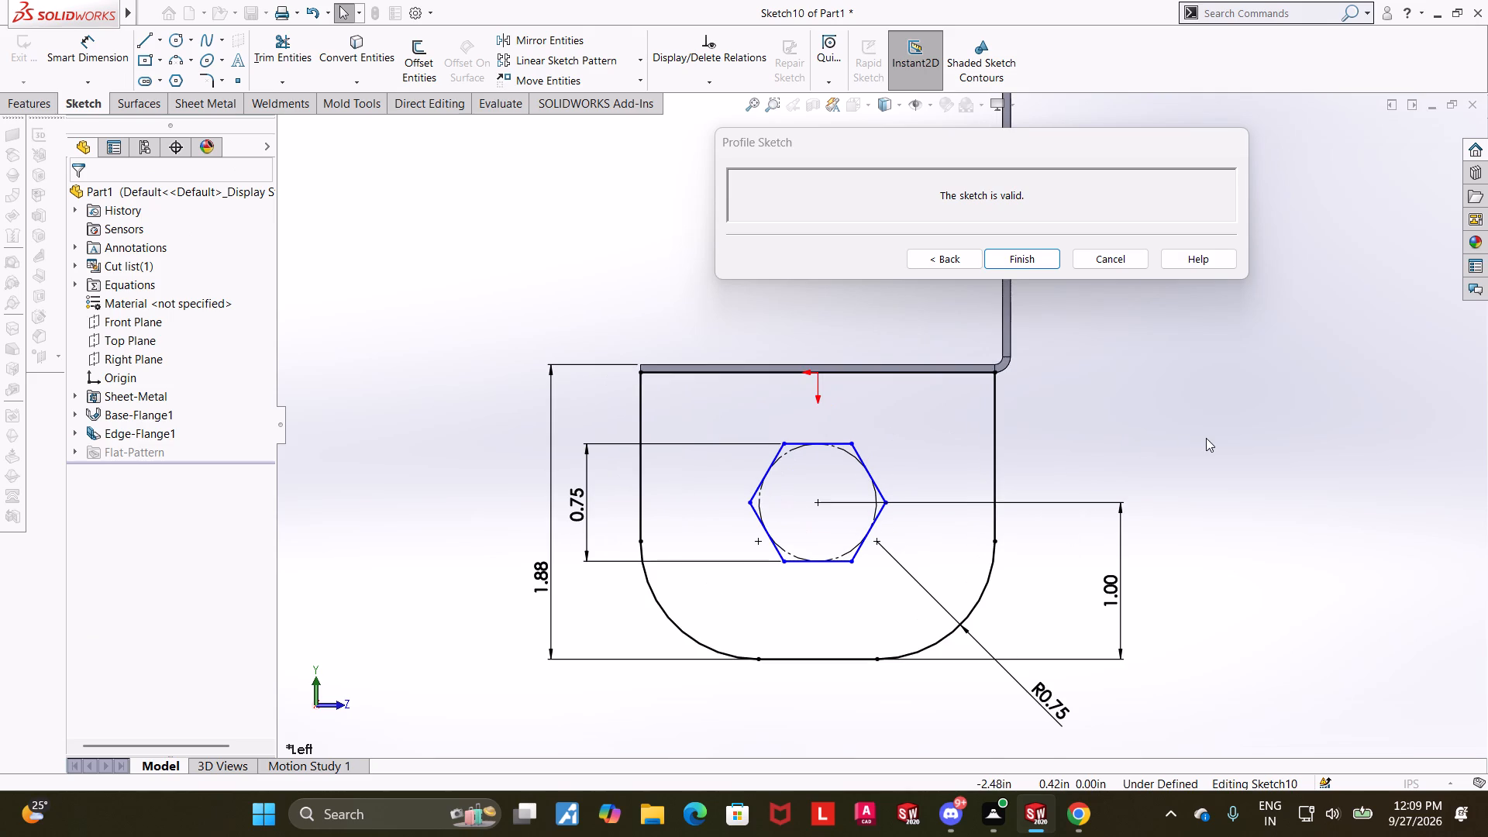
pyautogui.scroll(1, 1206, 438)
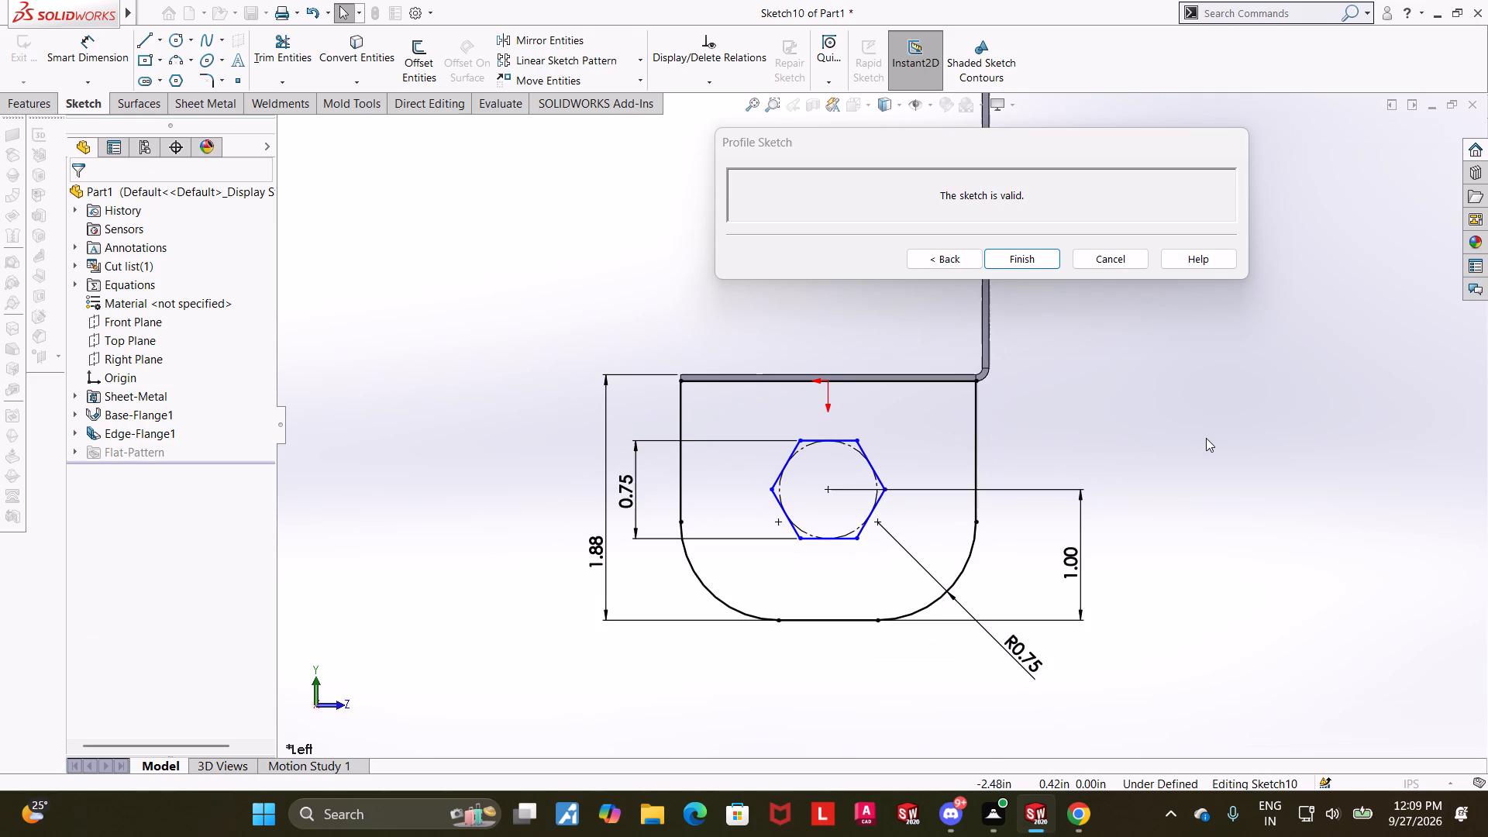
pyautogui.scroll(1, 1206, 438)
pyautogui.scroll(-1, 825, 358)
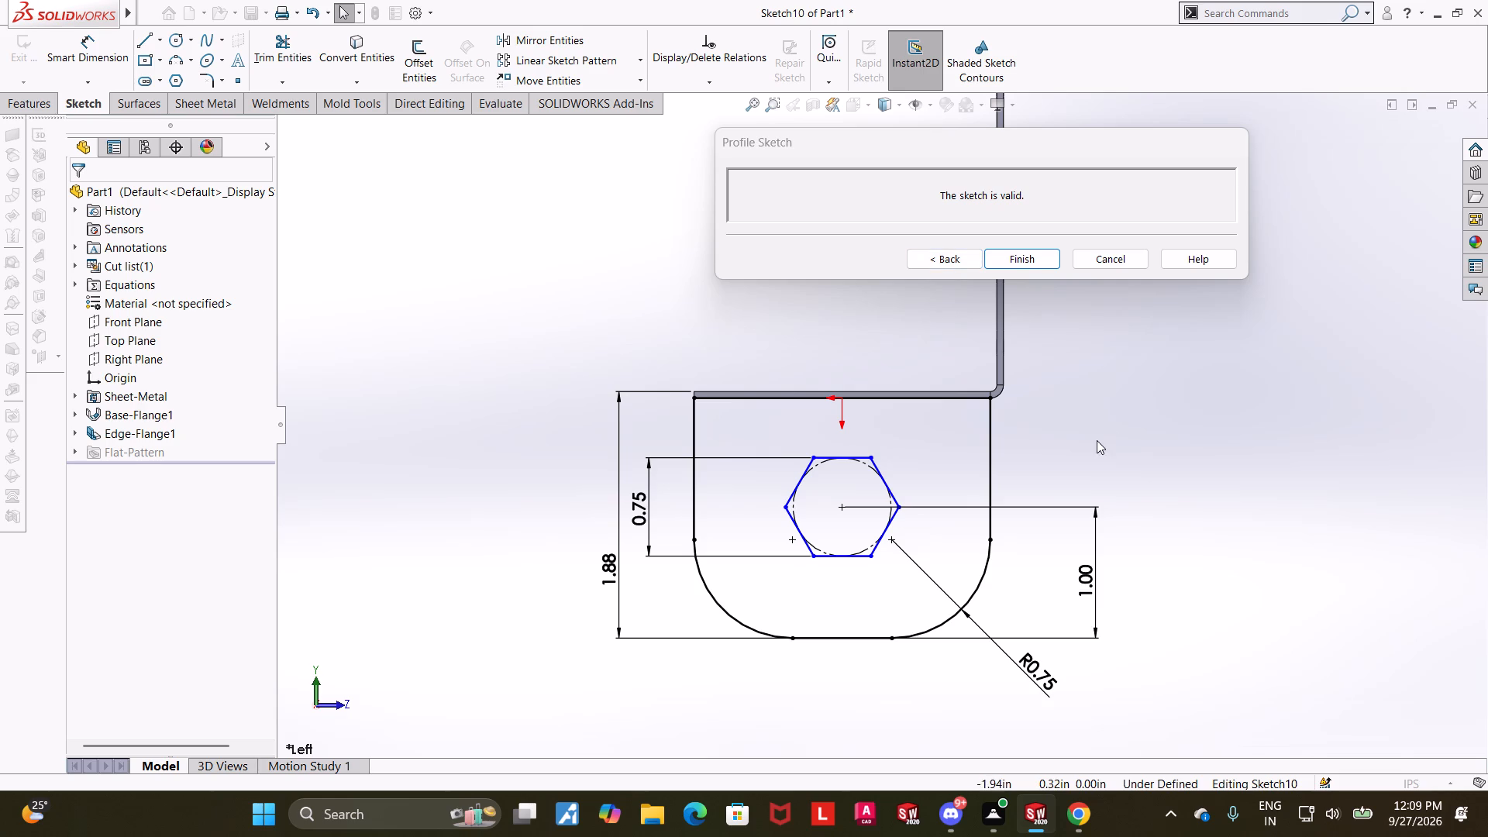
pyautogui.scroll(2, 1110, 421)
pyautogui.scroll(-1, 1110, 421)
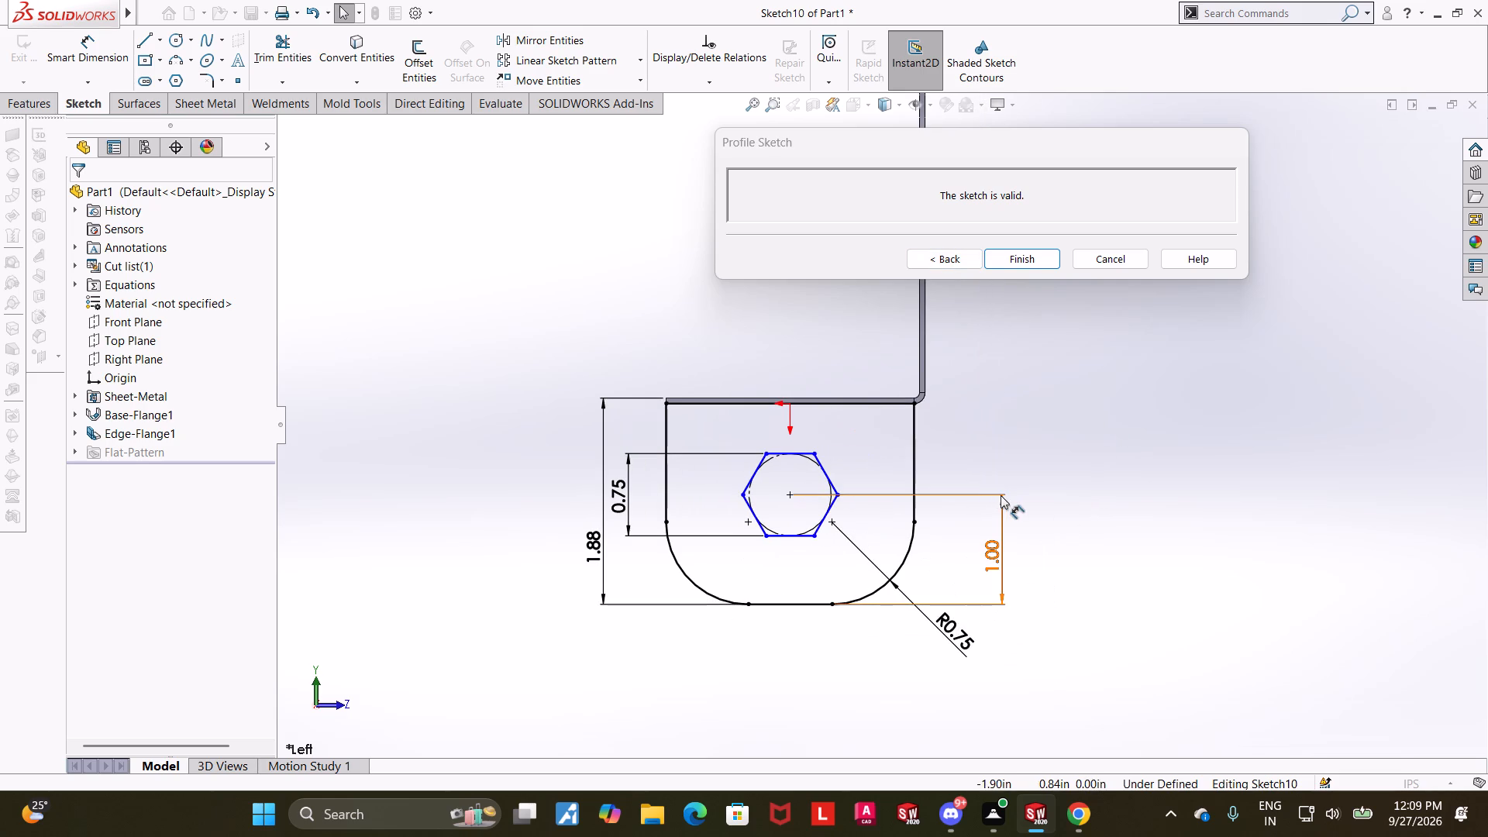
pyautogui.moveTo(1142, 479); pyautogui.dragTo(1170, 490, button='middle')
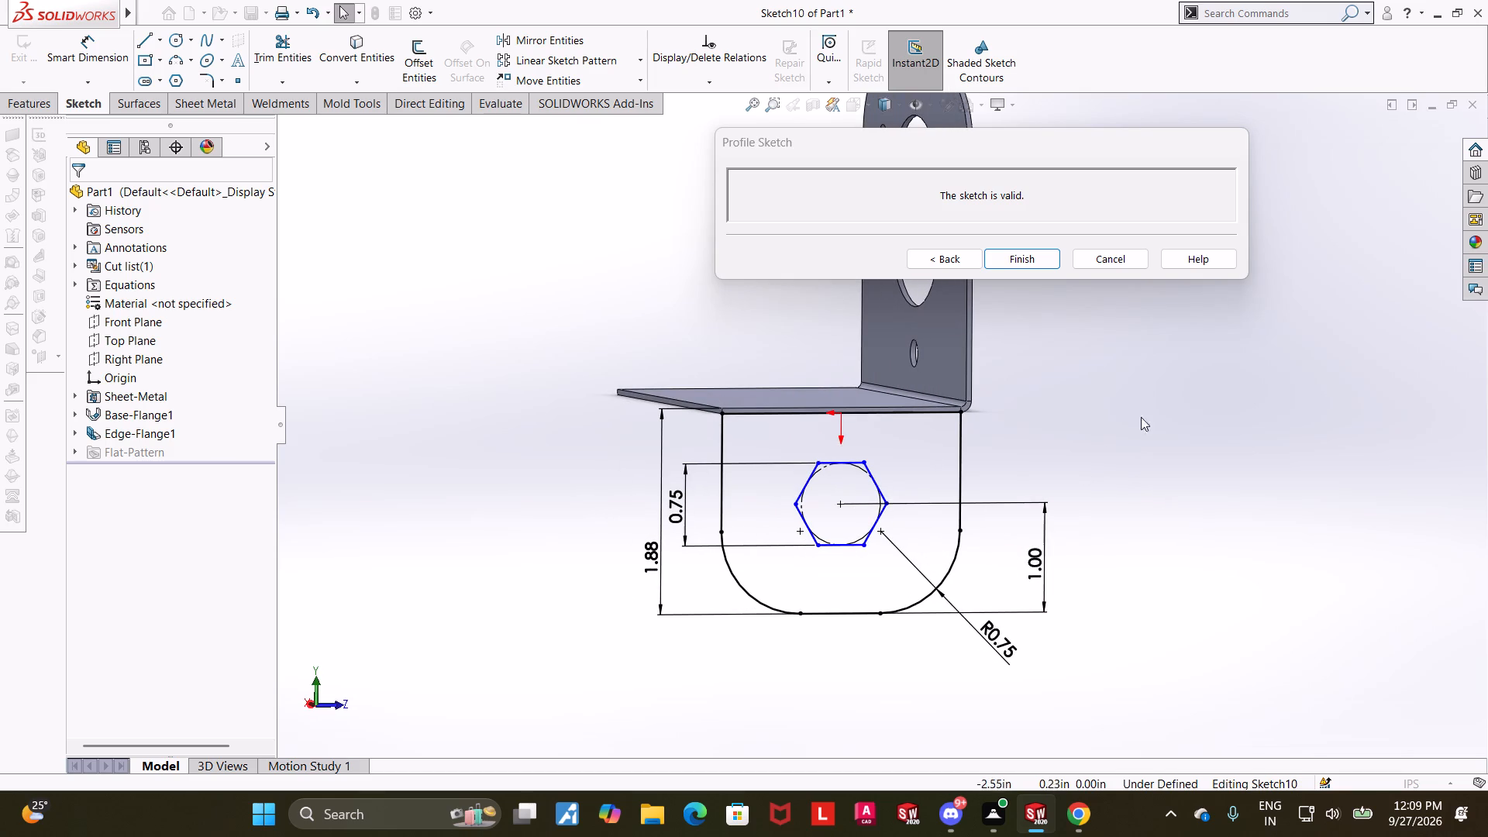
pyautogui.click(953, 257)
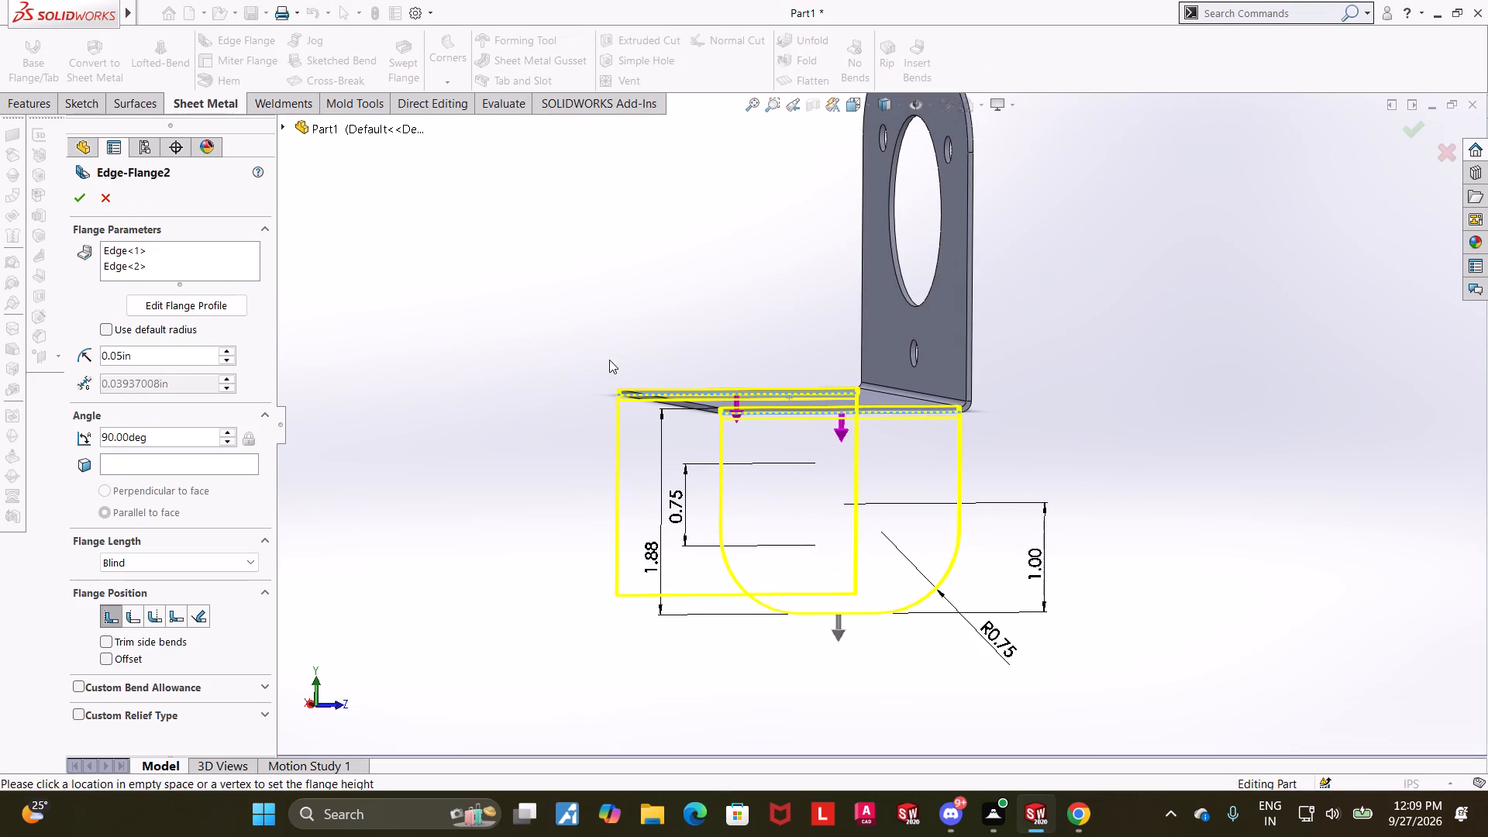
# Open the flange profile of the second edge, Edge<2>, for editing, seen in the Right view.
pyautogui.moveTo(396, 356); pyautogui.dragTo(641, 367, button='middle')
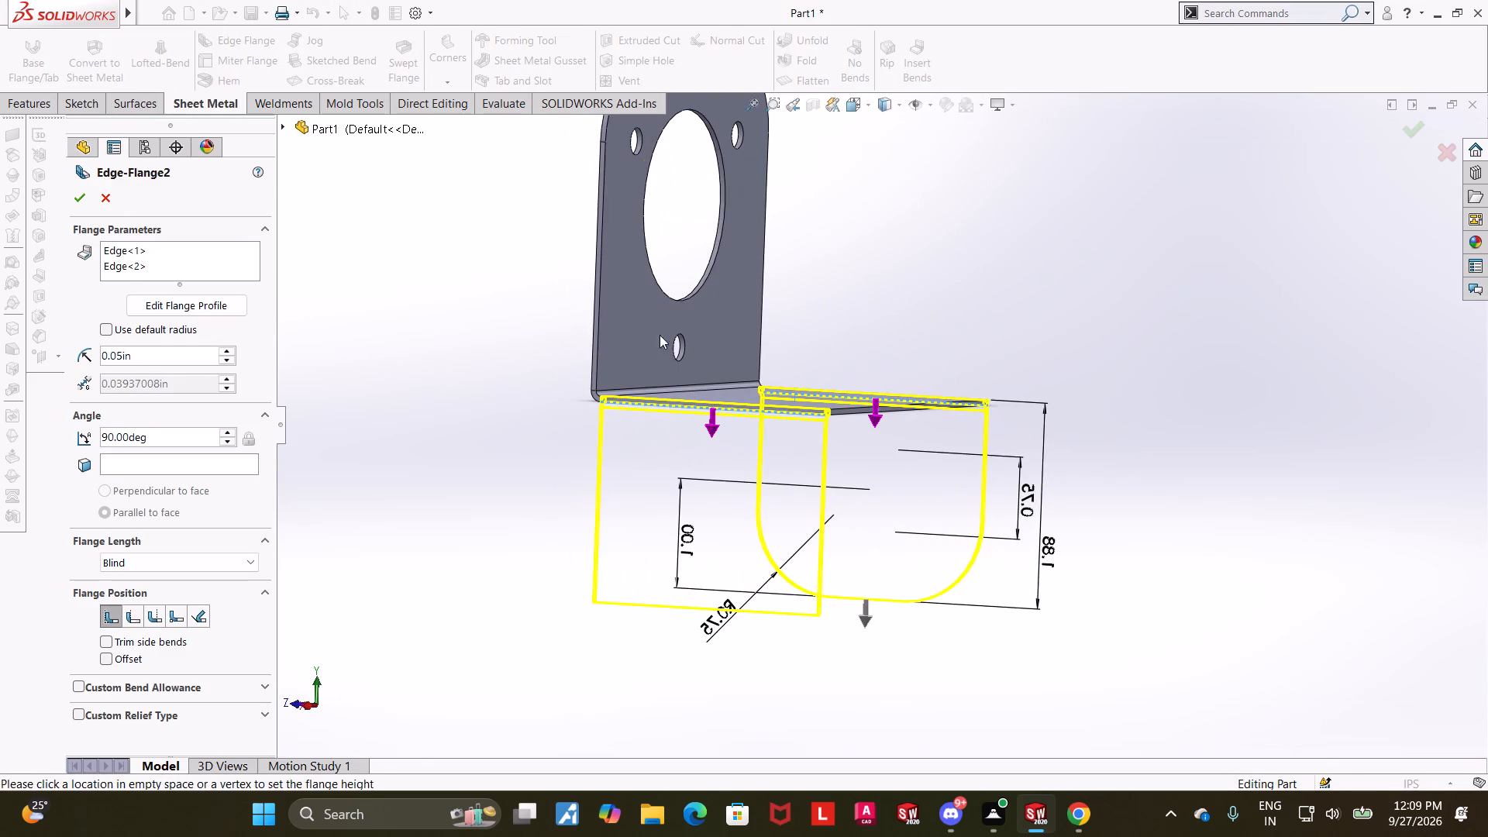
pyautogui.click(862, 105)
pyautogui.click(646, 538)
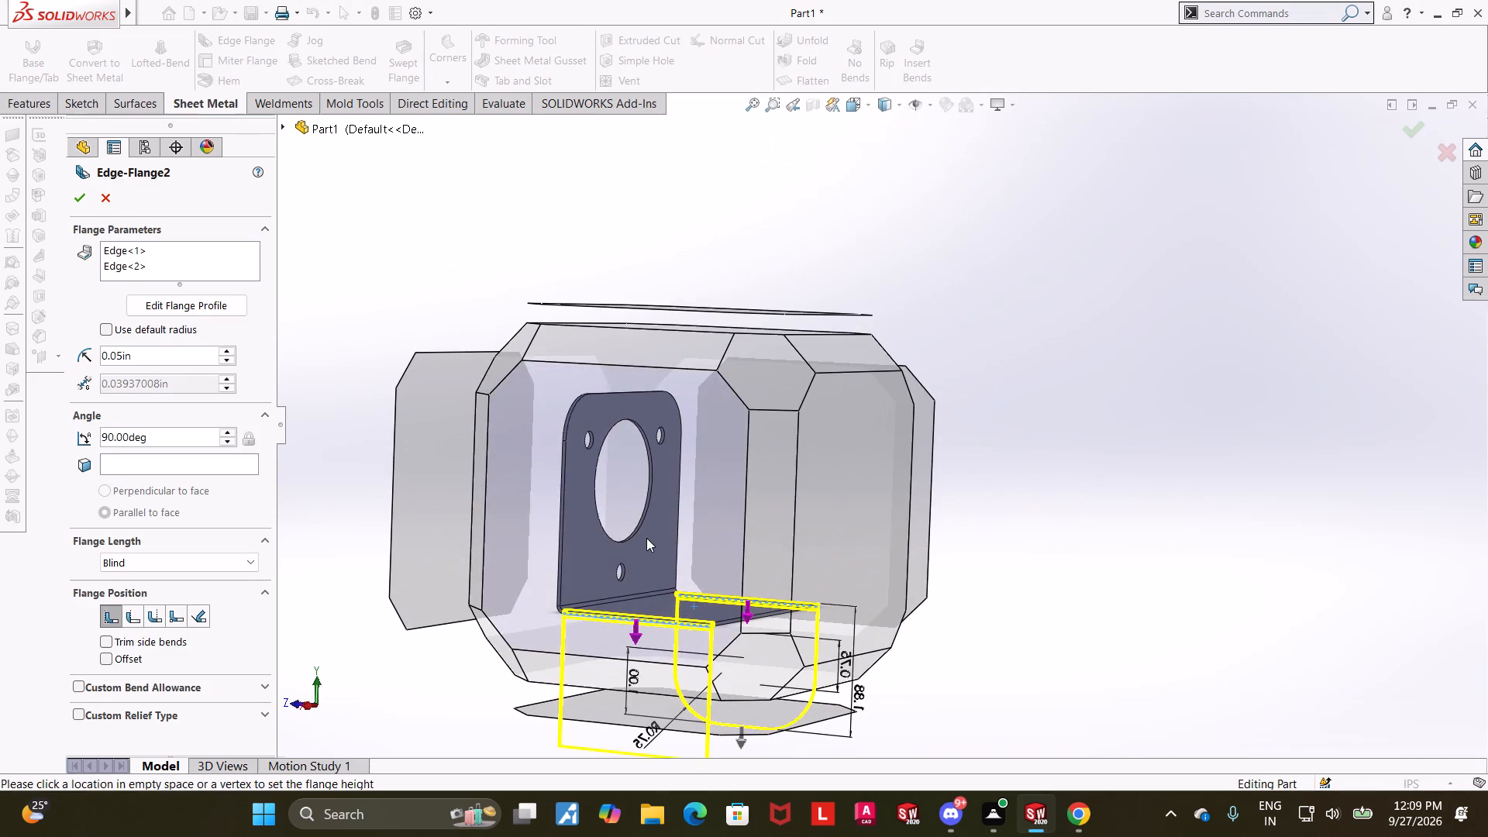
pyautogui.scroll(-1, 1084, 696)
pyautogui.scroll(2, 1025, 671)
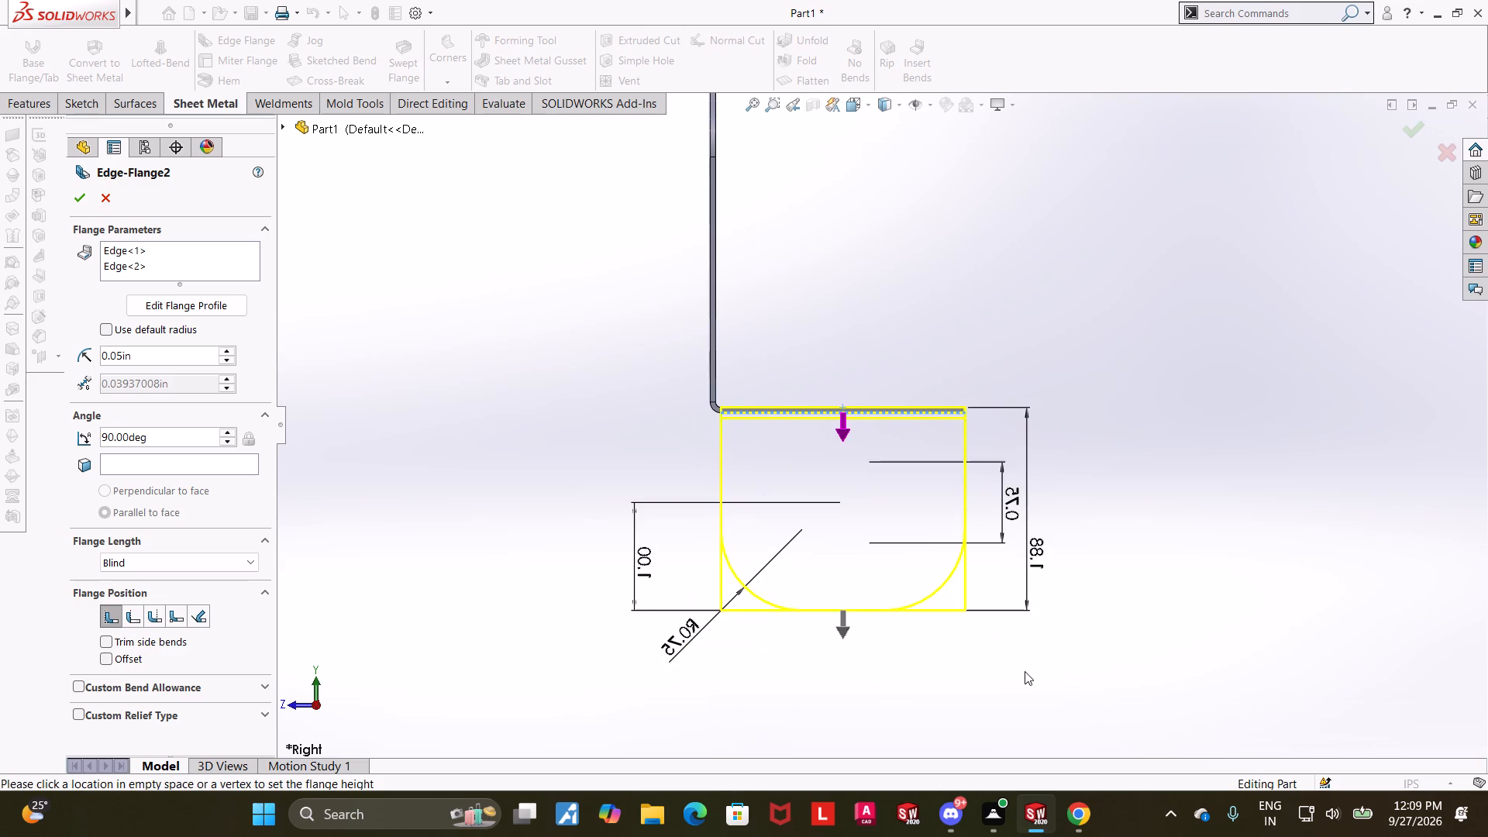
pyautogui.scroll(-3, 1019, 668)
pyautogui.click(146, 305)
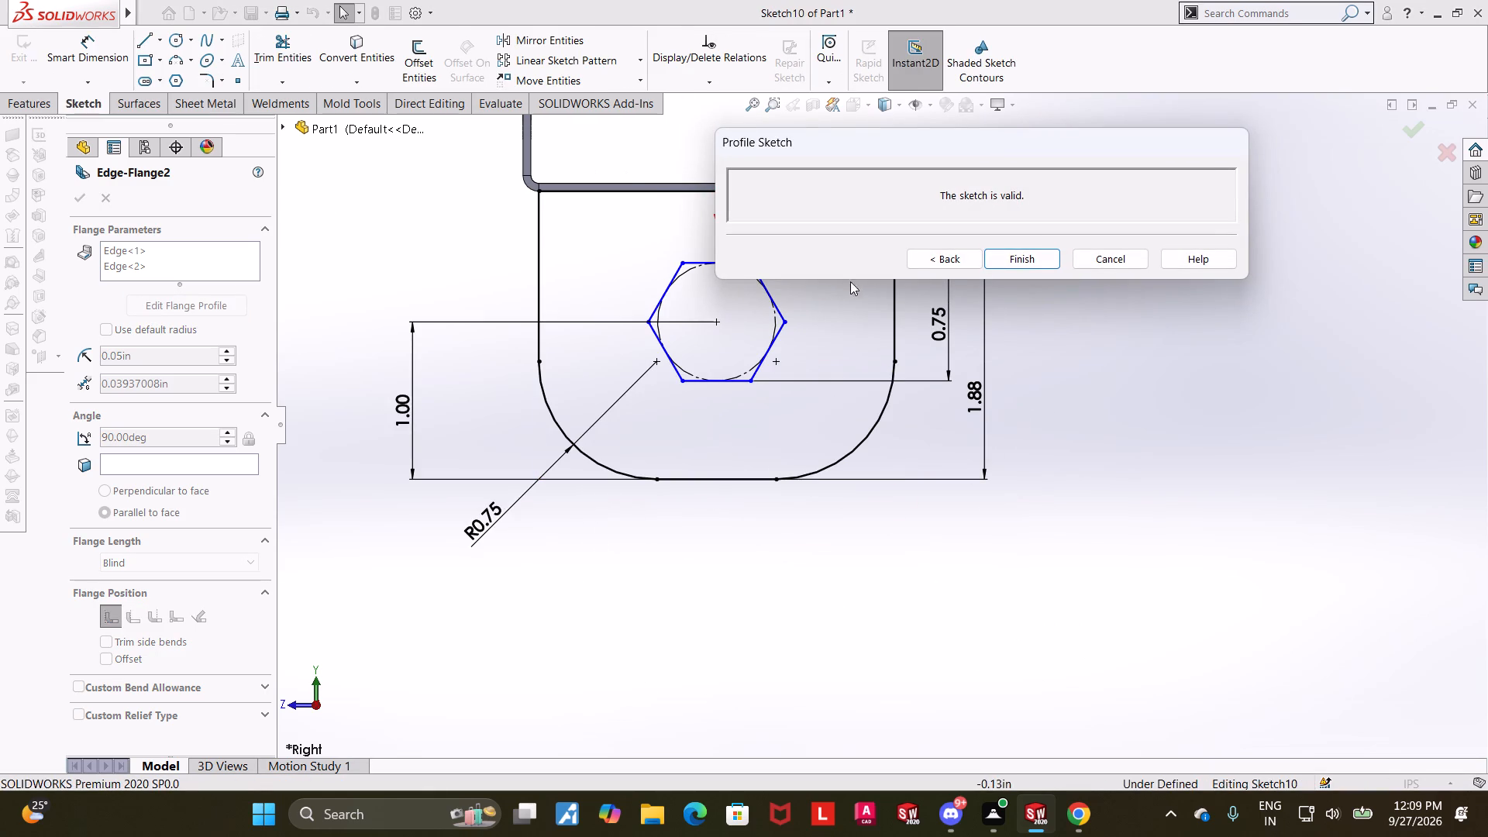
pyautogui.click(952, 267)
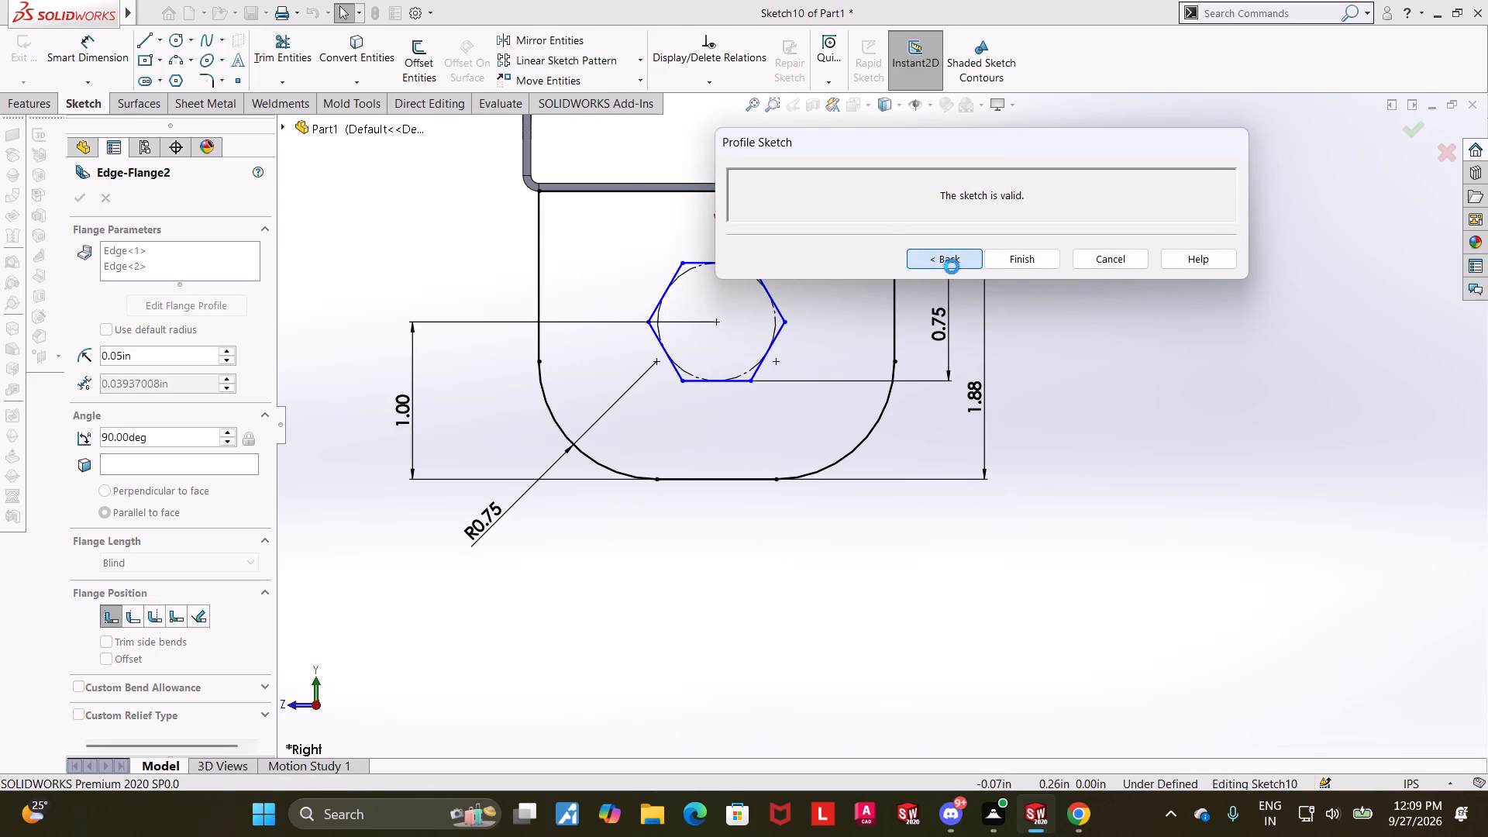
pyautogui.click(124, 267)
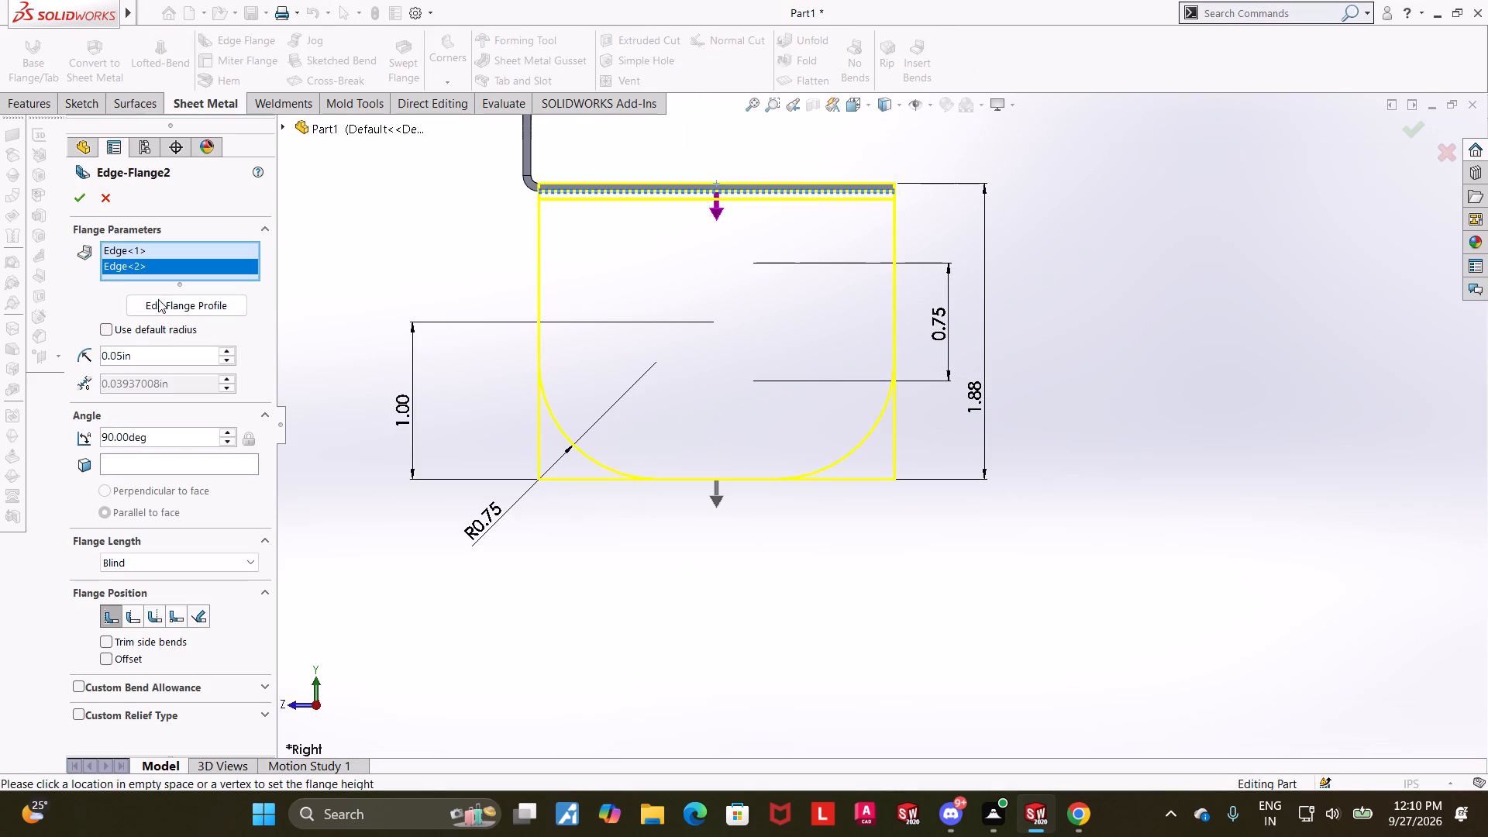
pyautogui.click(161, 300)
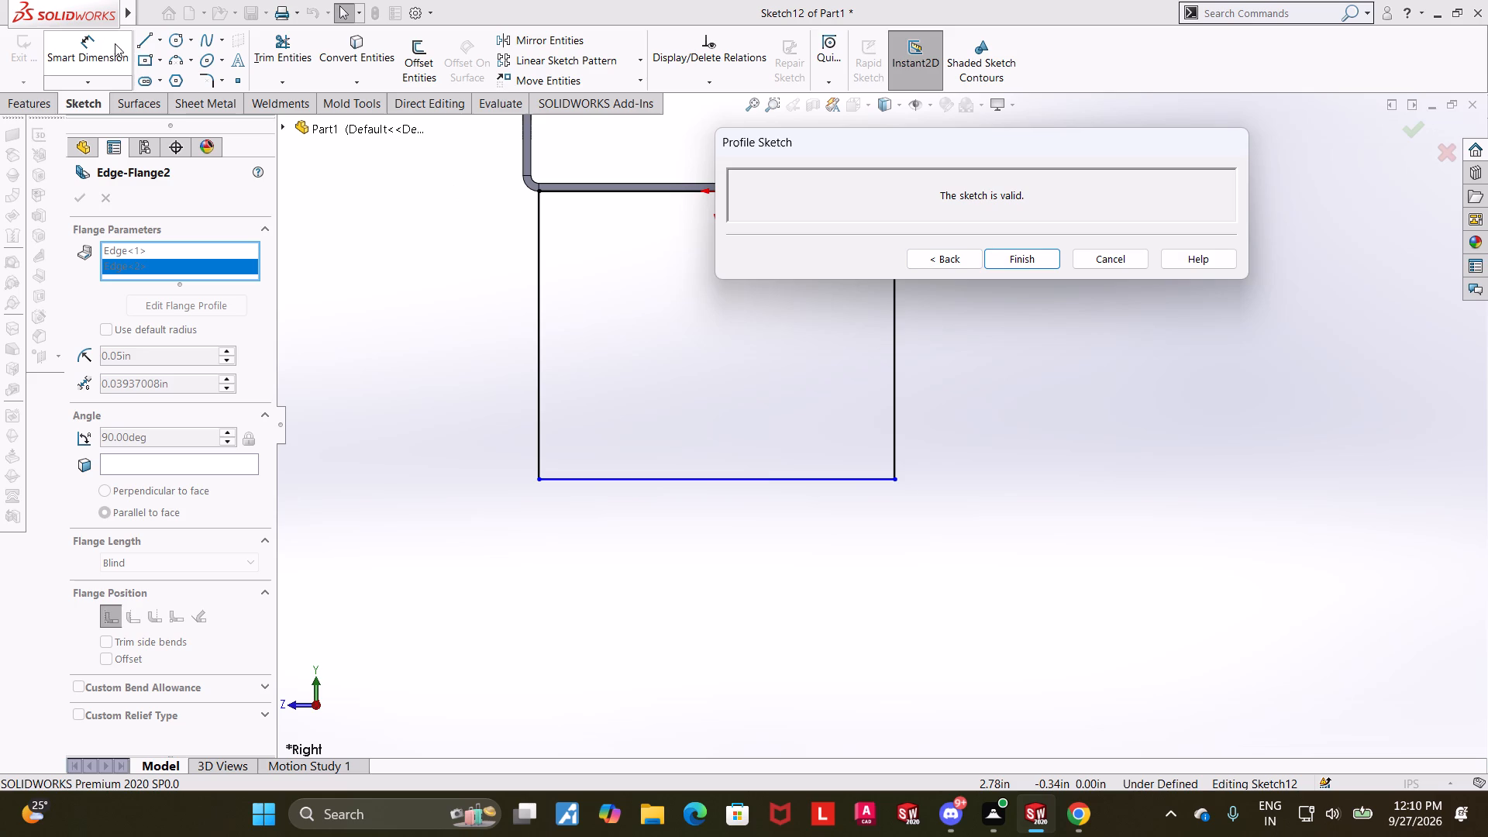
# Fillet both bottom corners of the second side flange profile with a 0.75 in radius.
pyautogui.click(212, 81)
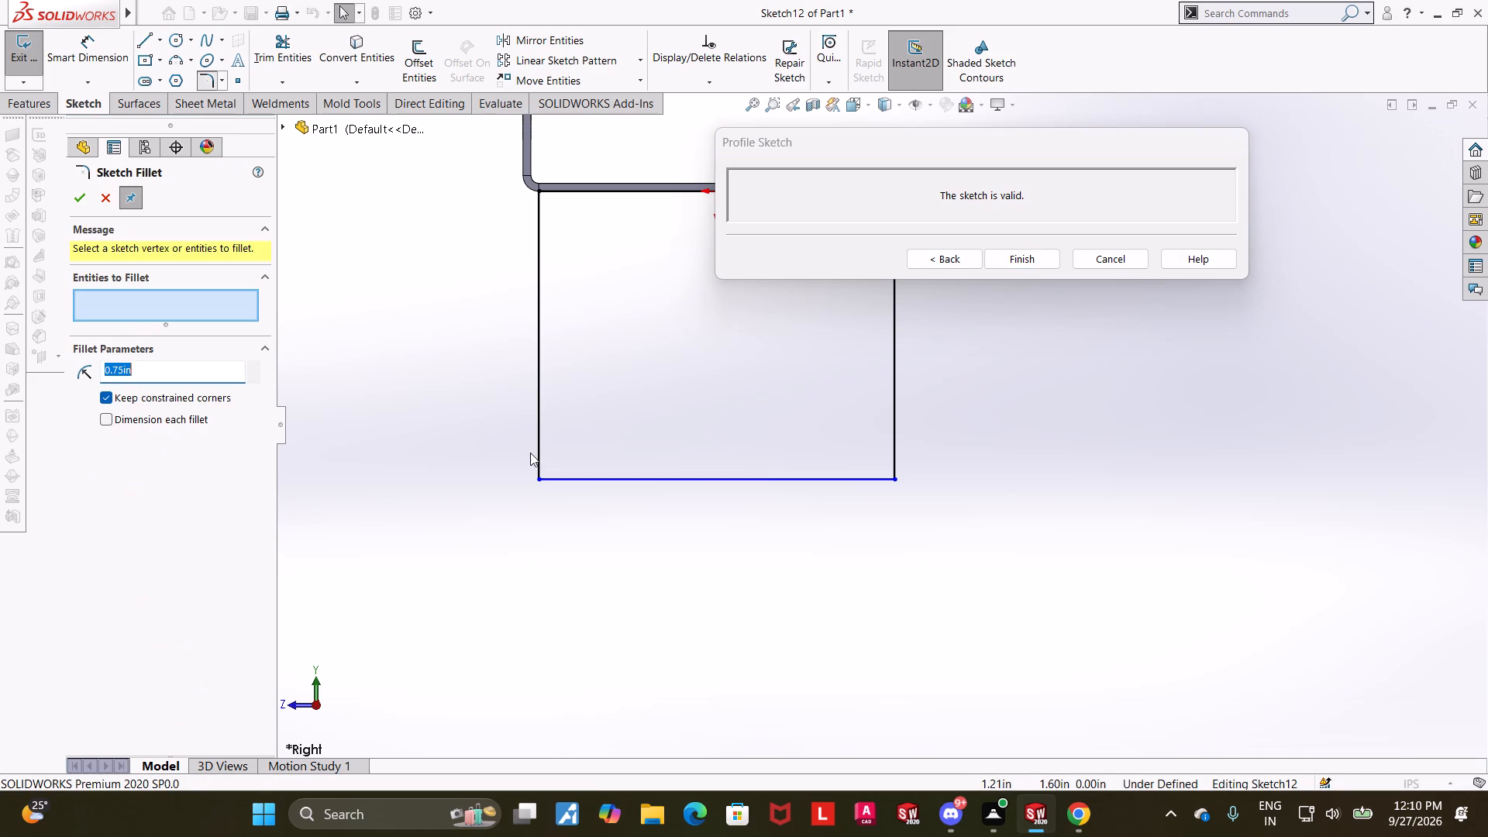
pyautogui.click(537, 478)
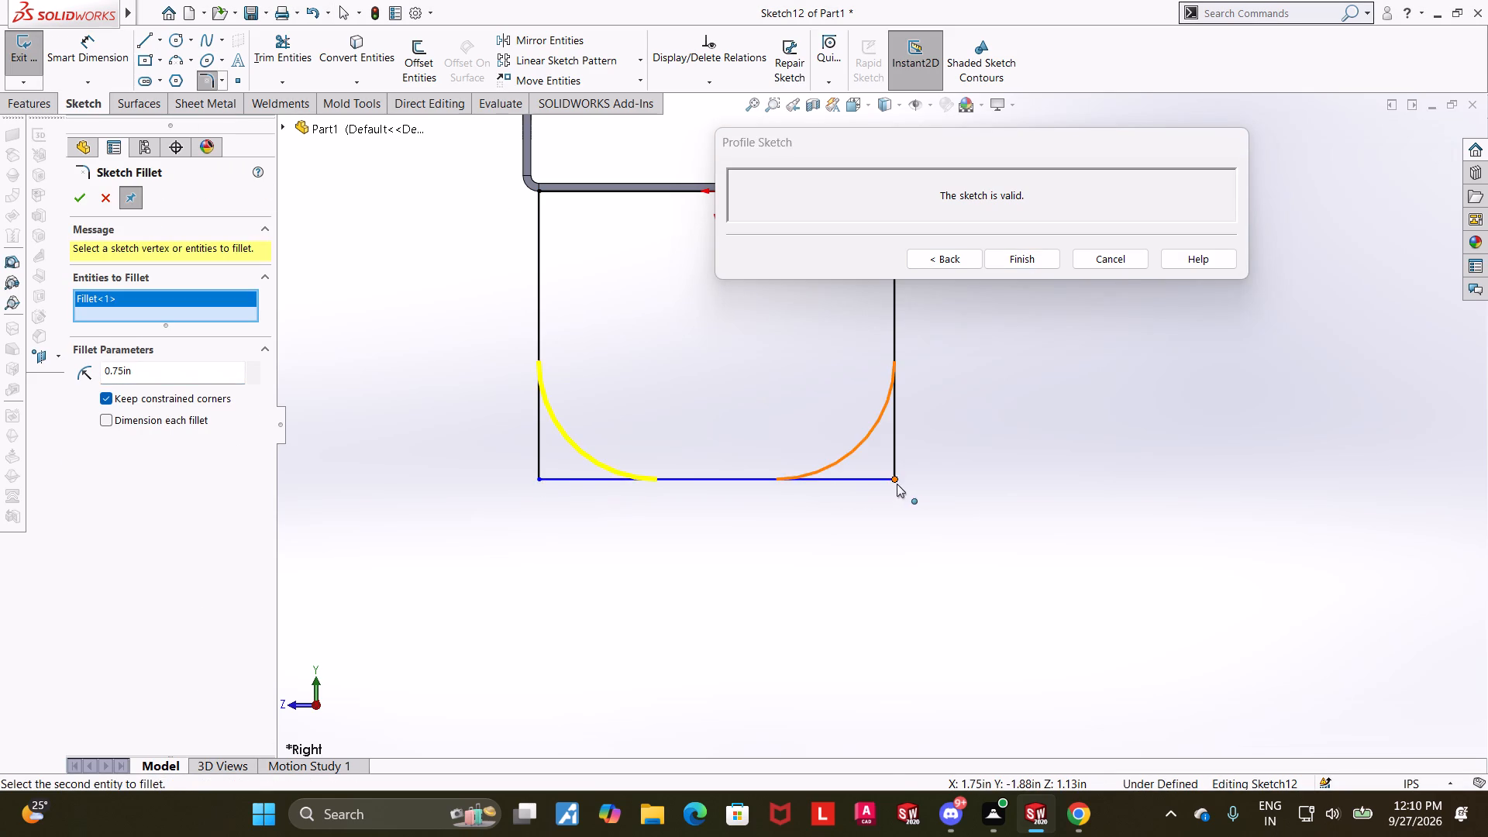
pyautogui.click(894, 483)
pyautogui.scroll(4, 880, 480)
pyautogui.scroll(-2, 860, 378)
pyautogui.scroll(-2, 837, 301)
pyautogui.scroll(2, 837, 301)
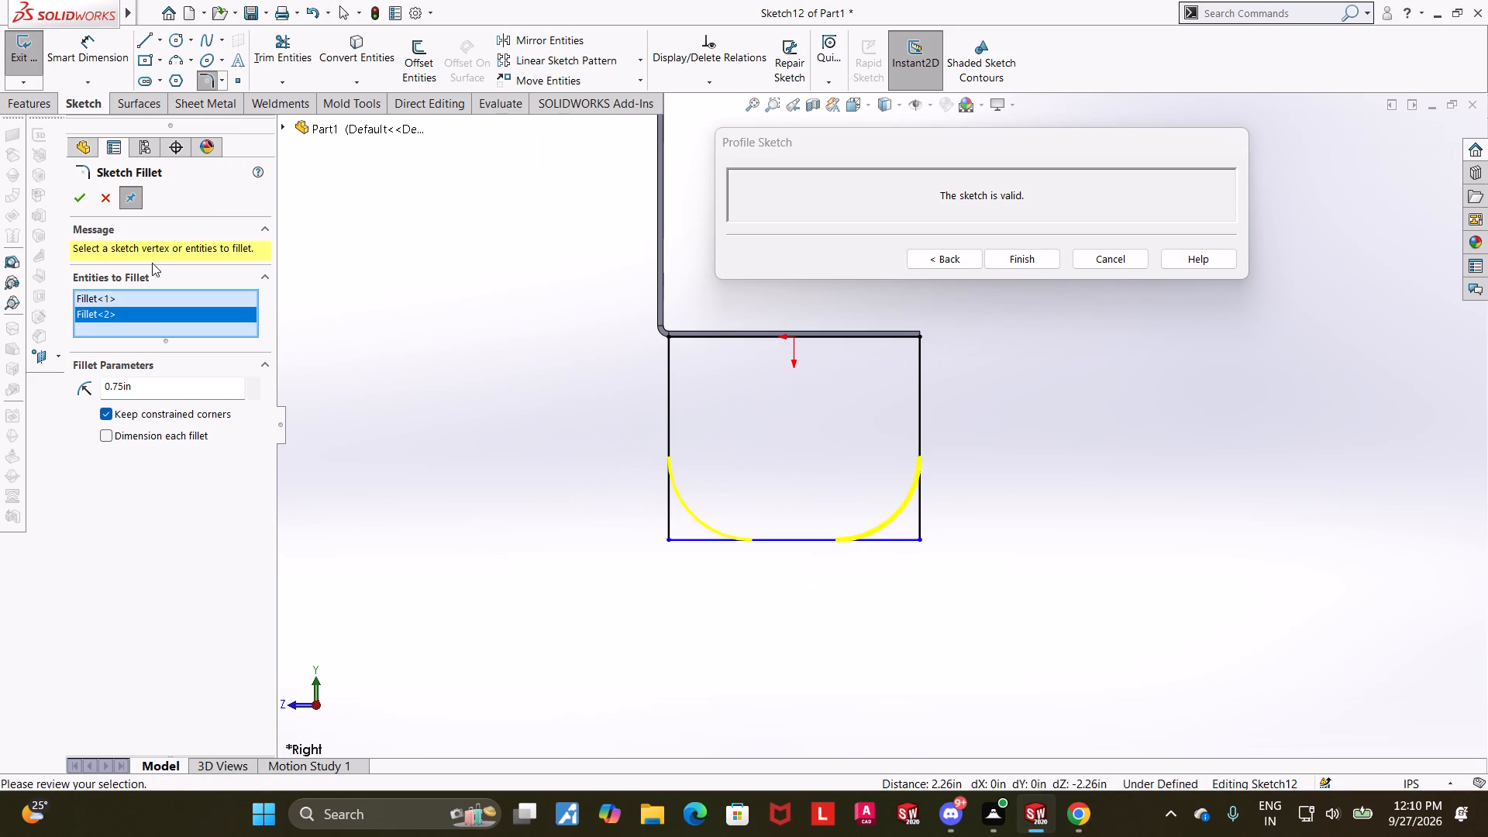
pyautogui.doubleClick(67, 201)
pyautogui.scroll(2, 980, 370)
pyautogui.scroll(-3, 933, 443)
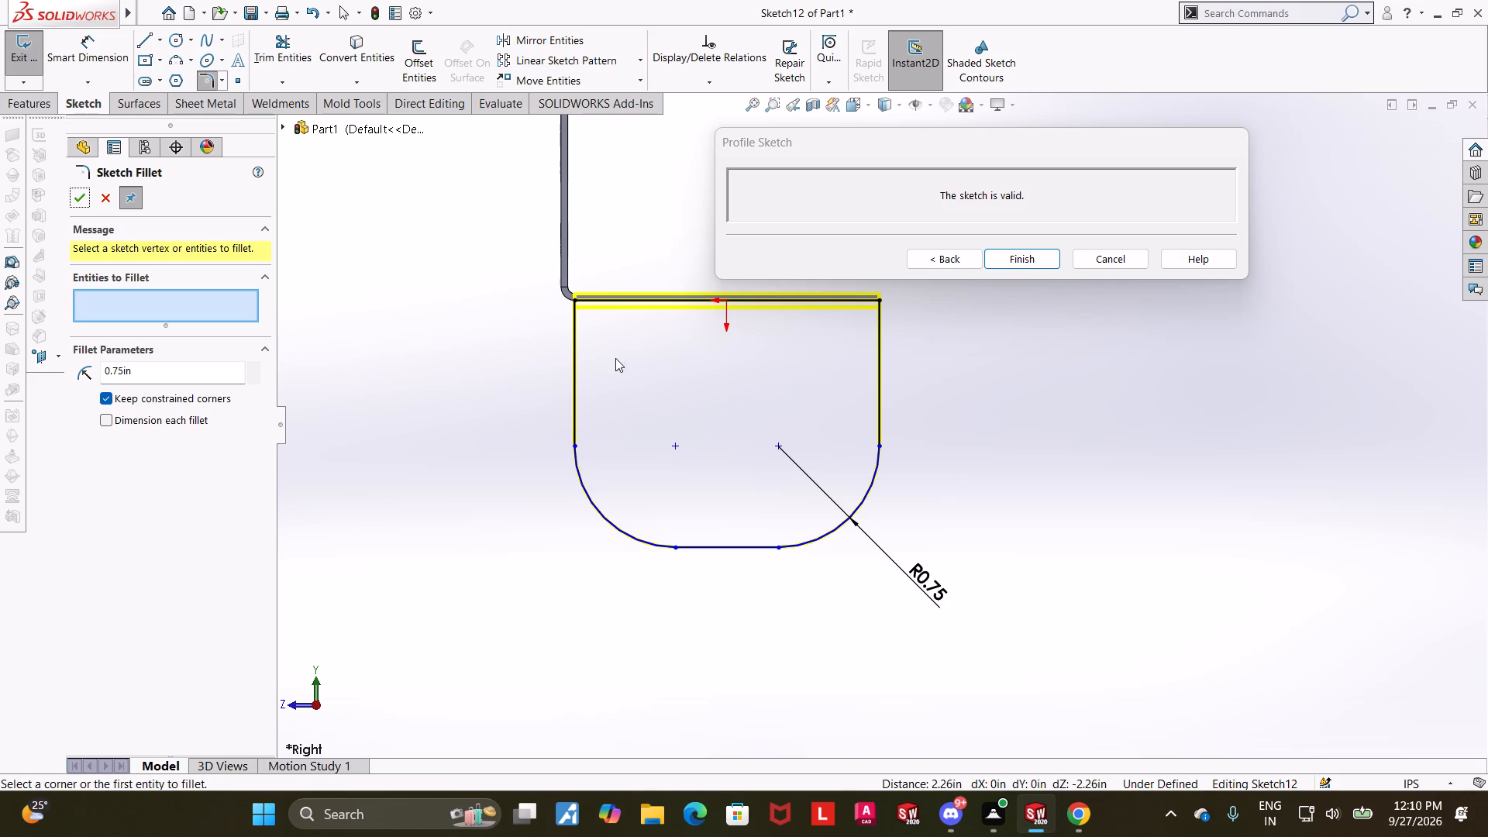
# Sketch a horizontal centerpoint straight slot inside the profile, about 1.4 in between arc centres and about 0.34 in wide.
pyautogui.click(152, 82)
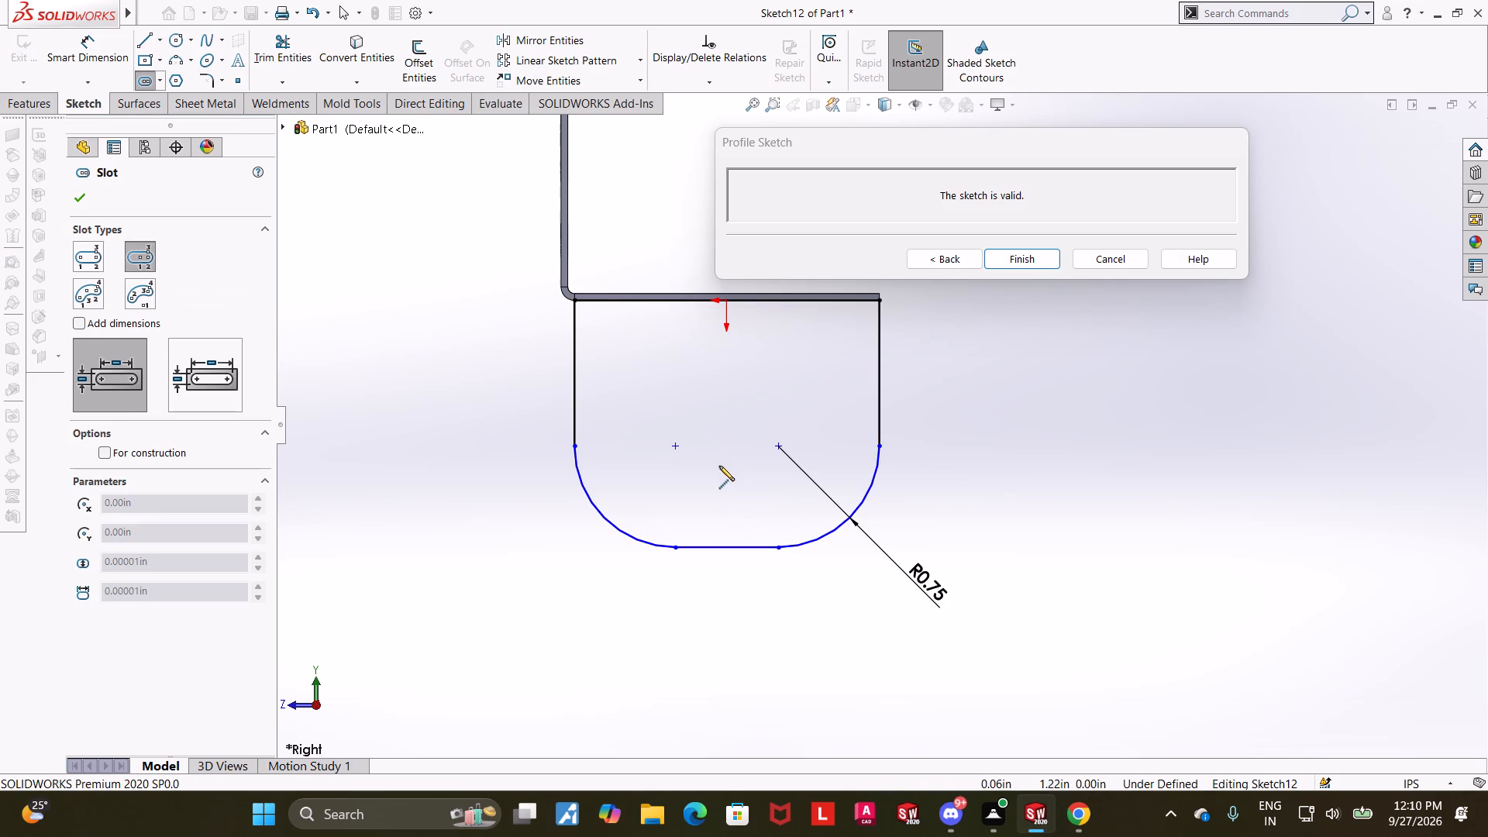
pyautogui.click(725, 423)
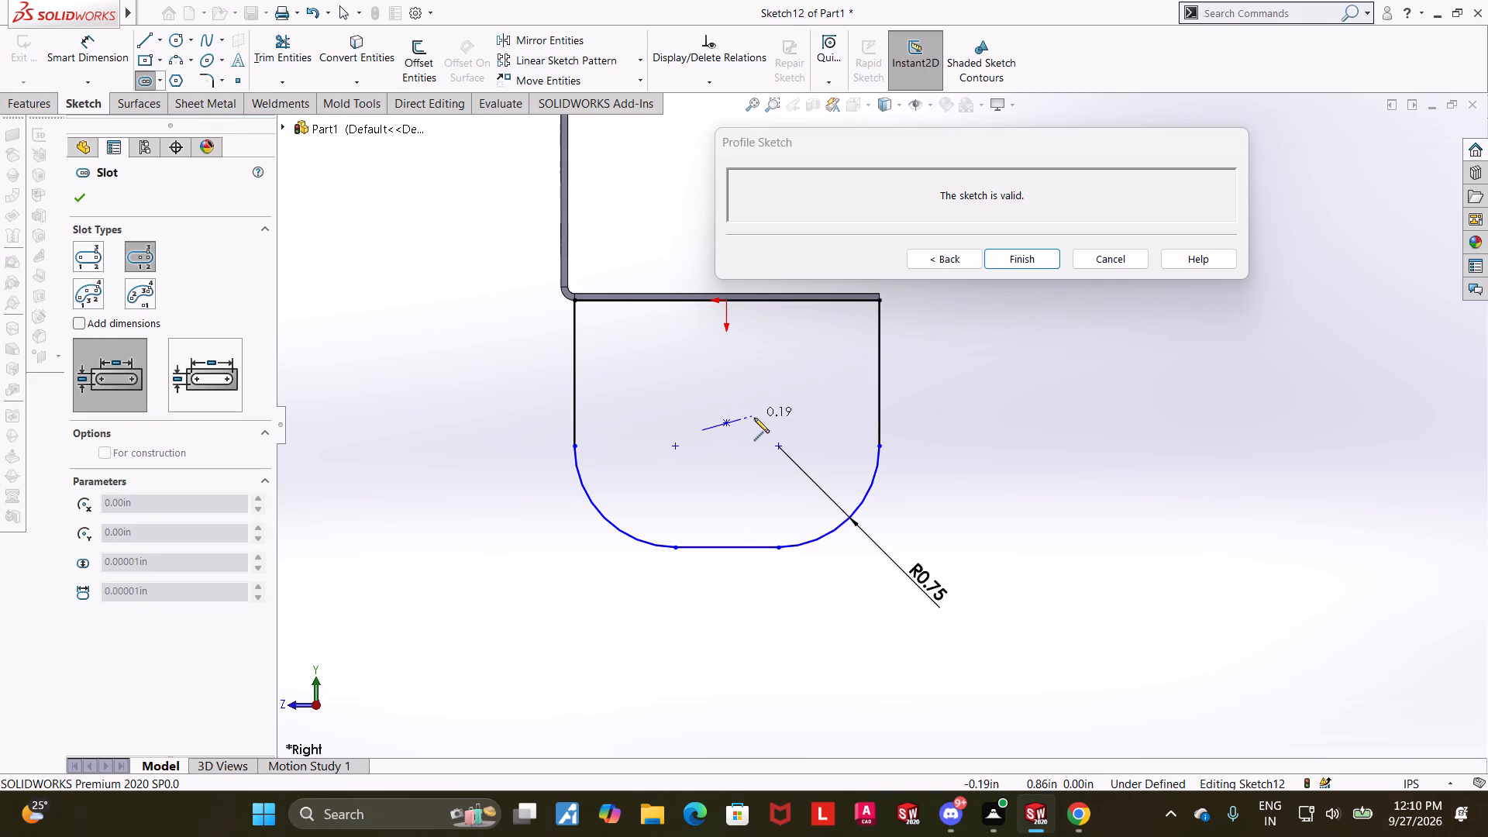
pyautogui.click(821, 425)
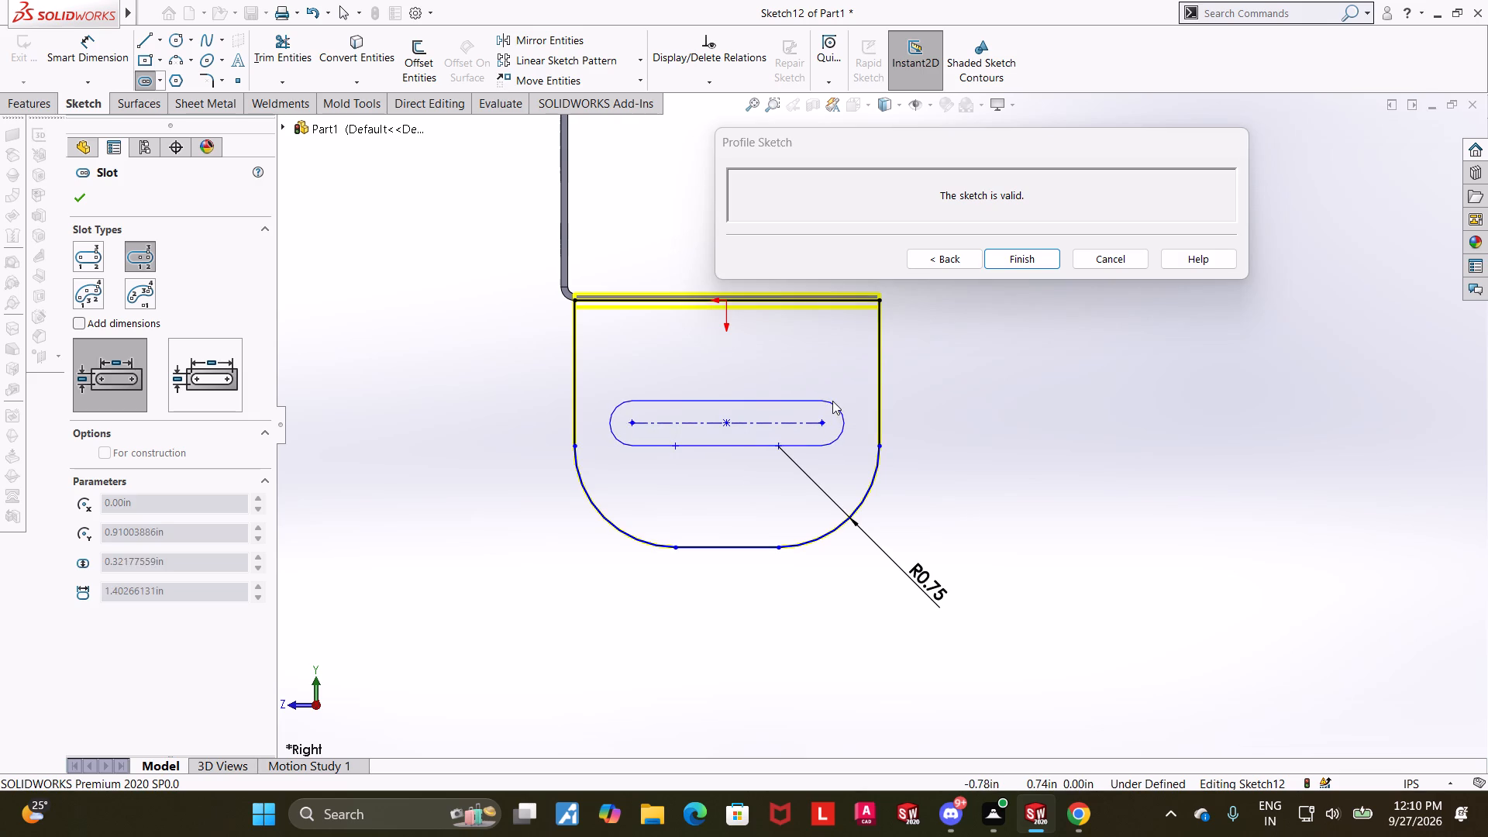
pyautogui.click(833, 400)
pyautogui.press('Escape')
# Dimension the profile's height from the base flange's outer edge to the profile's bottom line as 1.88 in.
pyautogui.click(80, 53)
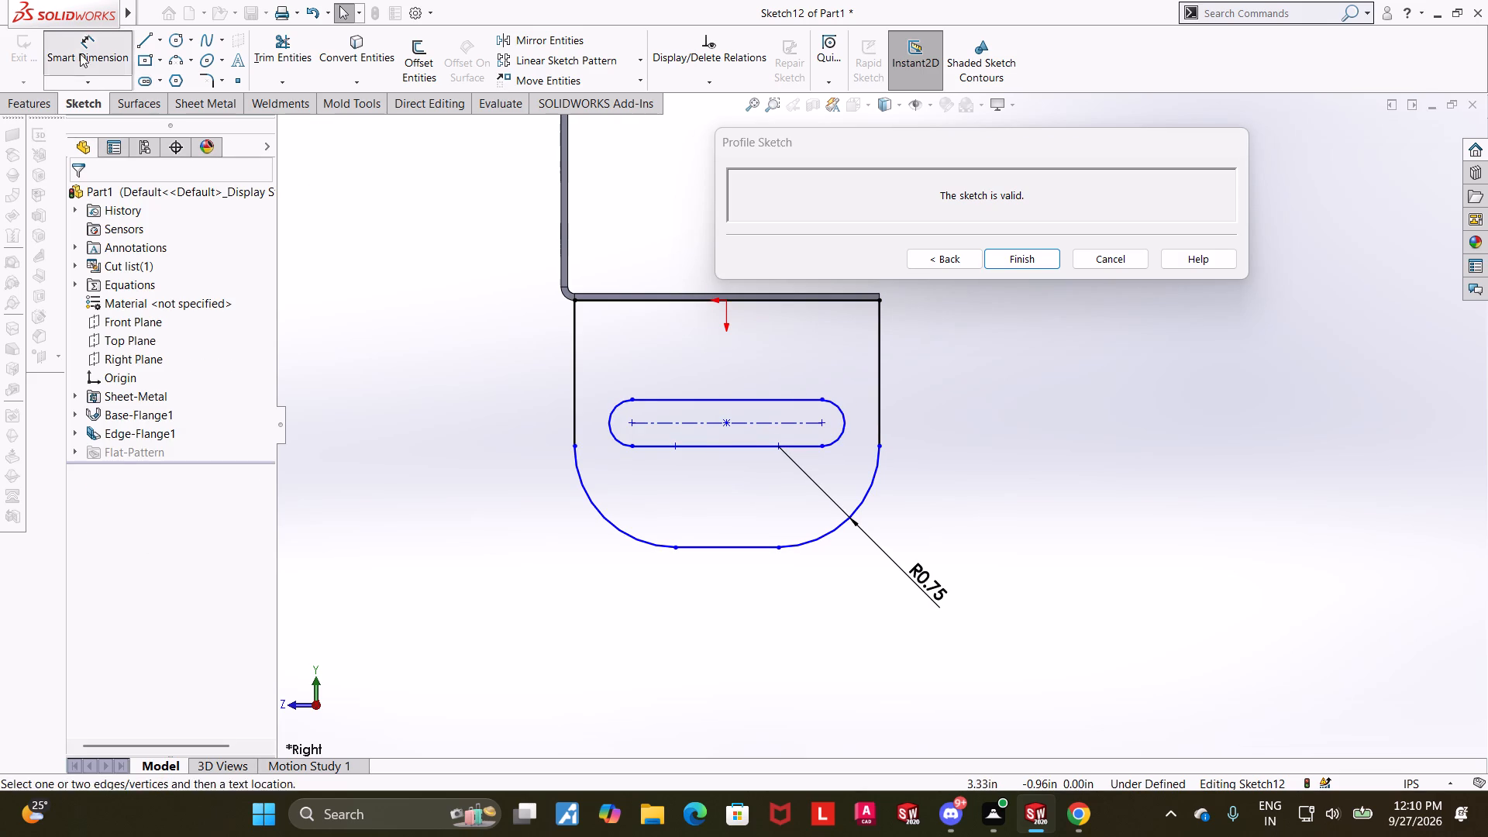
pyautogui.click(619, 293)
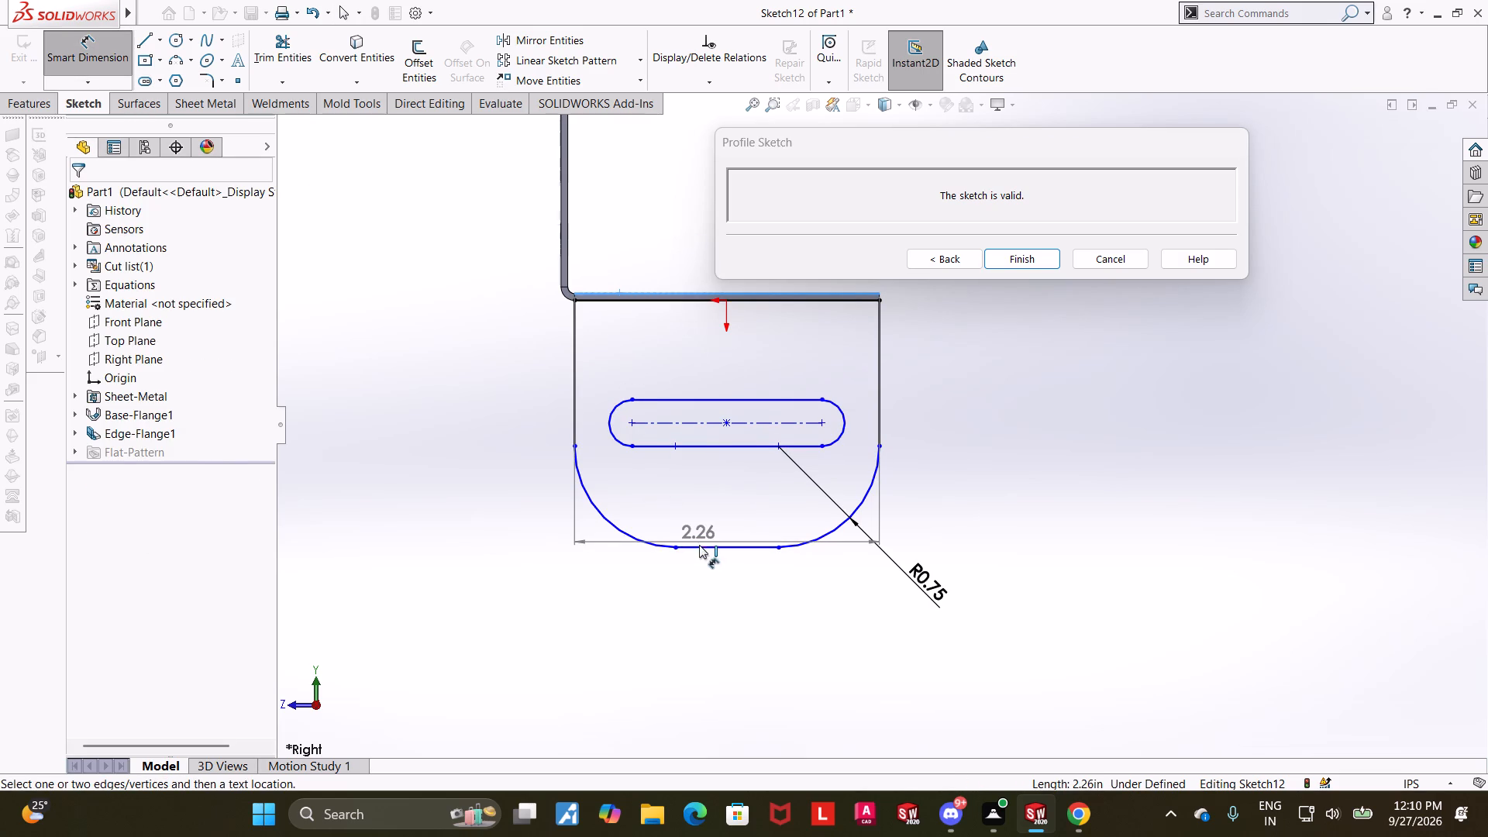
pyautogui.click(701, 547)
pyautogui.click(453, 441)
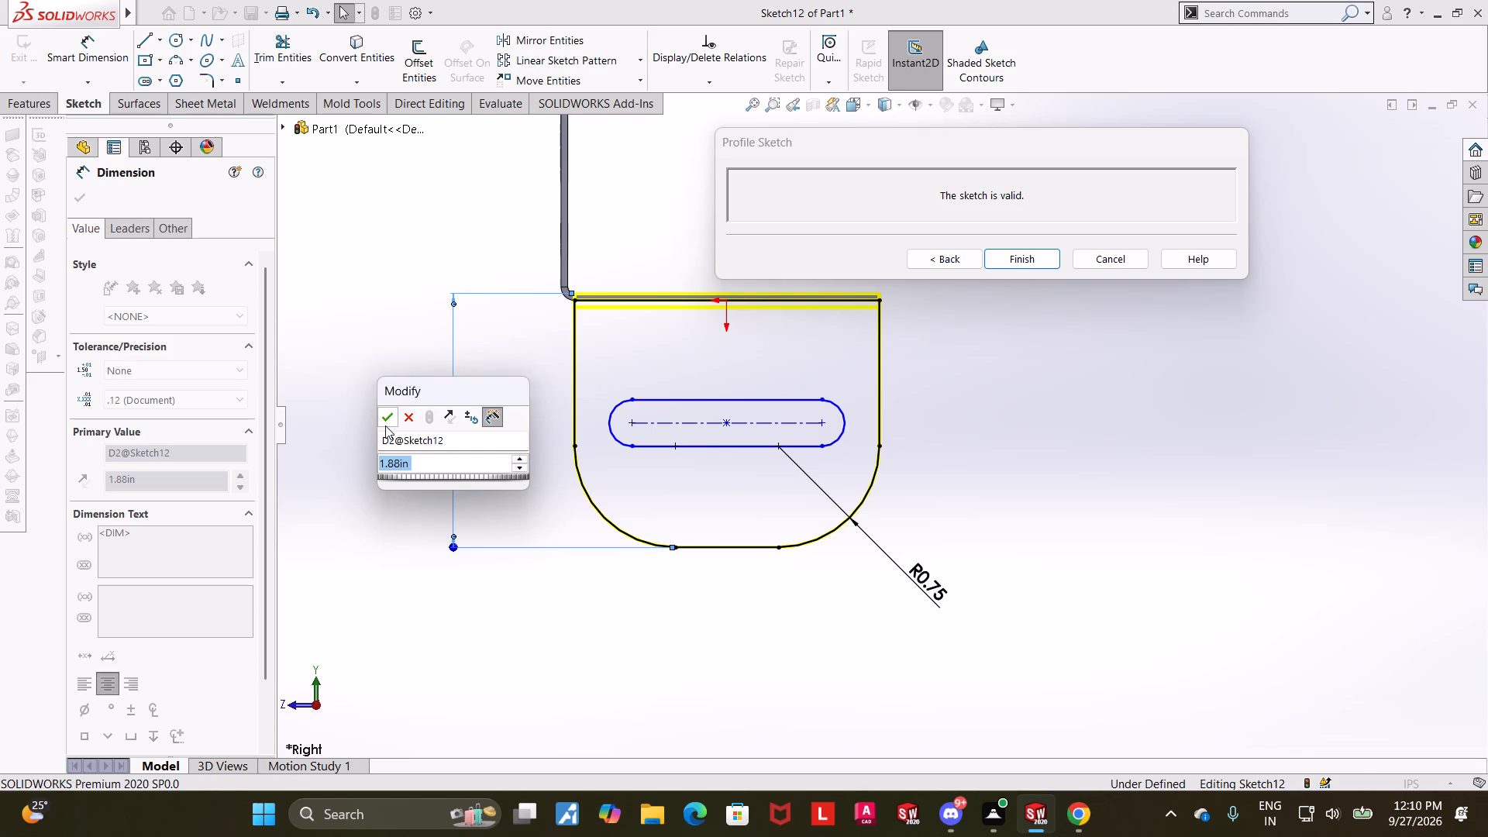
pyautogui.click(385, 425)
# Dimension the slot 0.75 in between its arc centres.
pyautogui.click(69, 44)
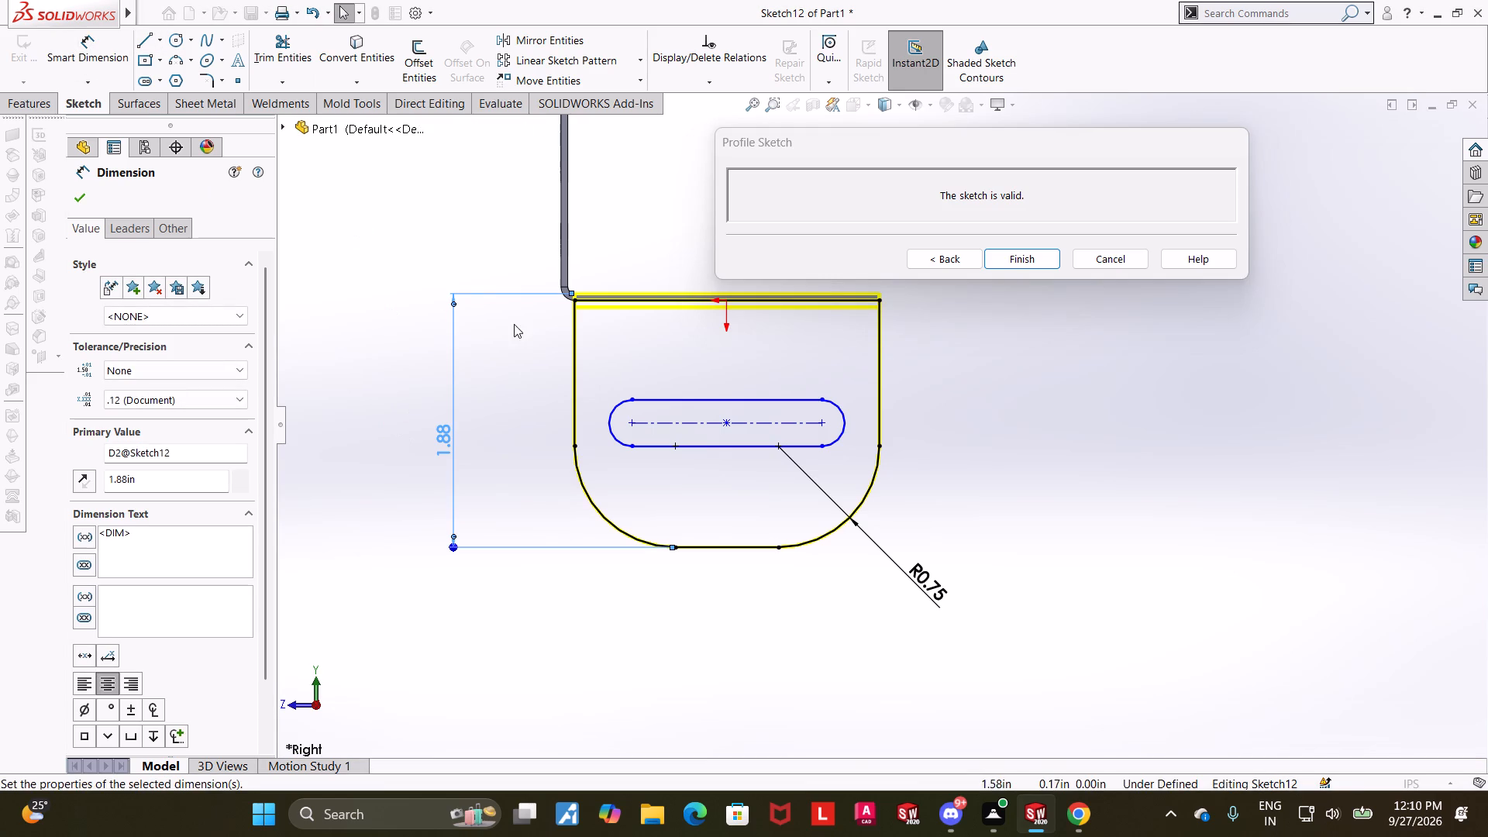
pyautogui.click(631, 418)
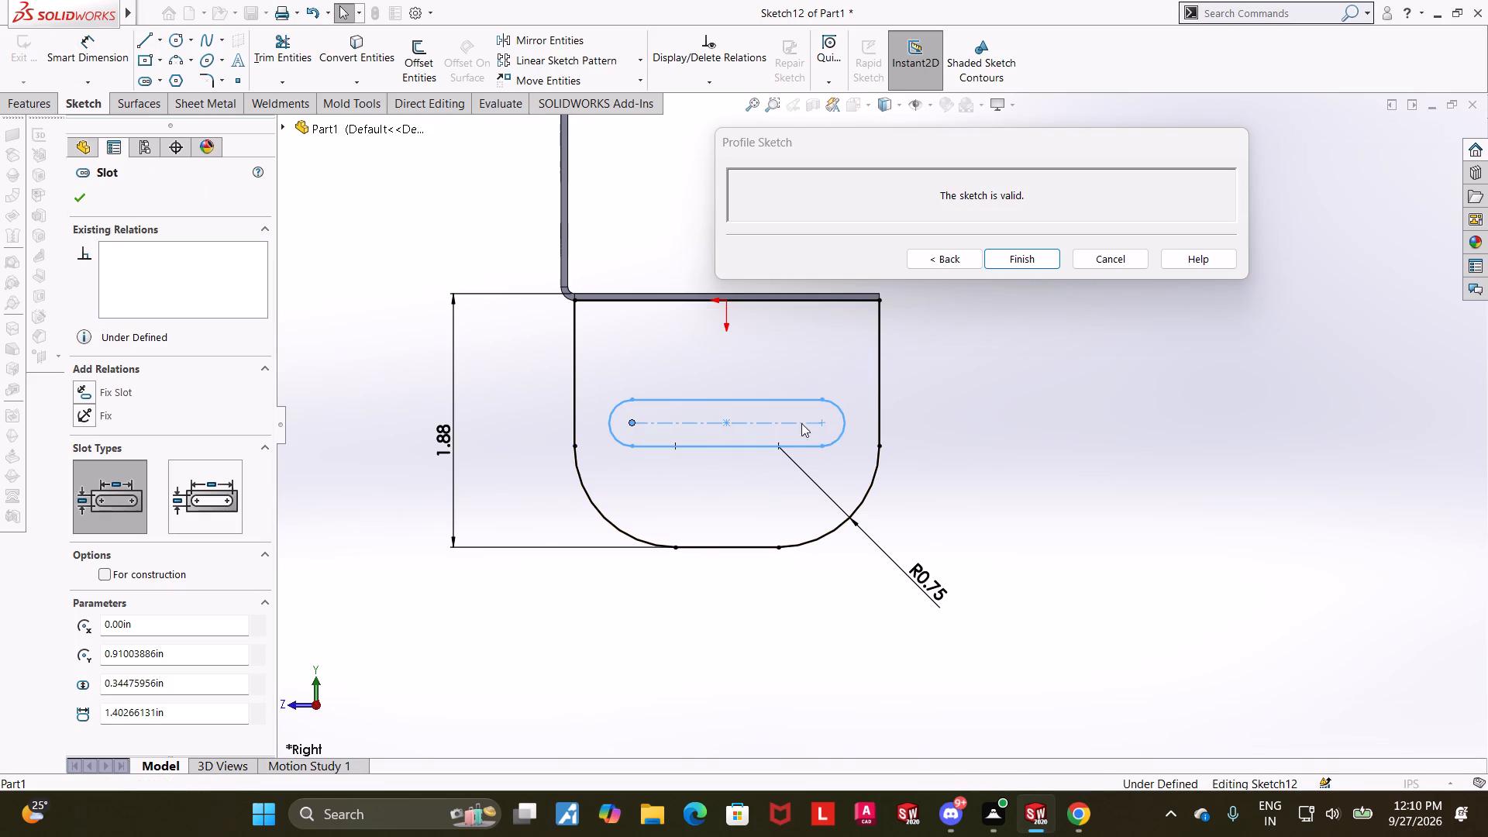
pyautogui.click(825, 423)
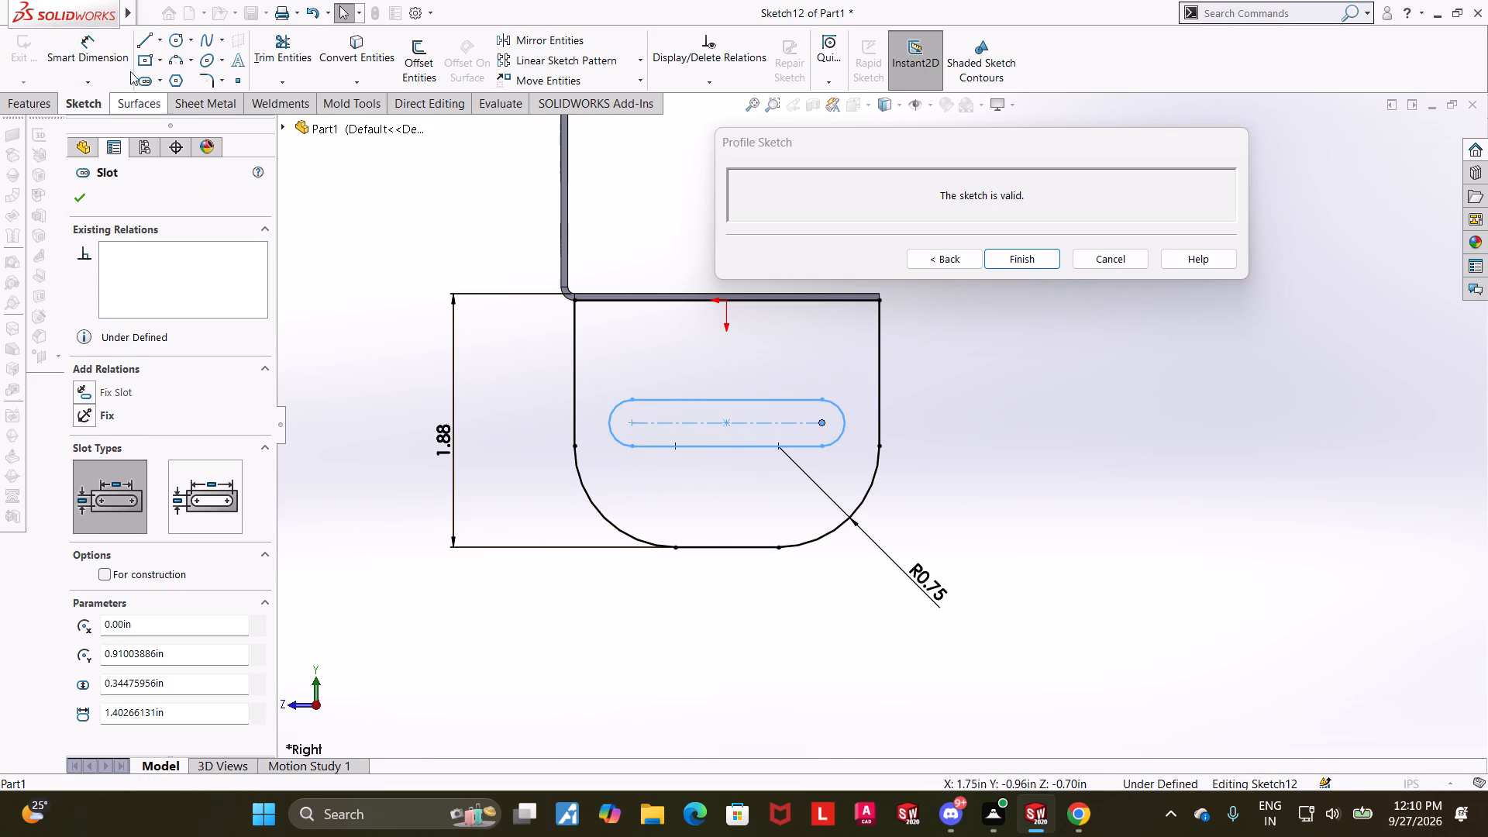
pyautogui.click(92, 48)
pyautogui.click(628, 425)
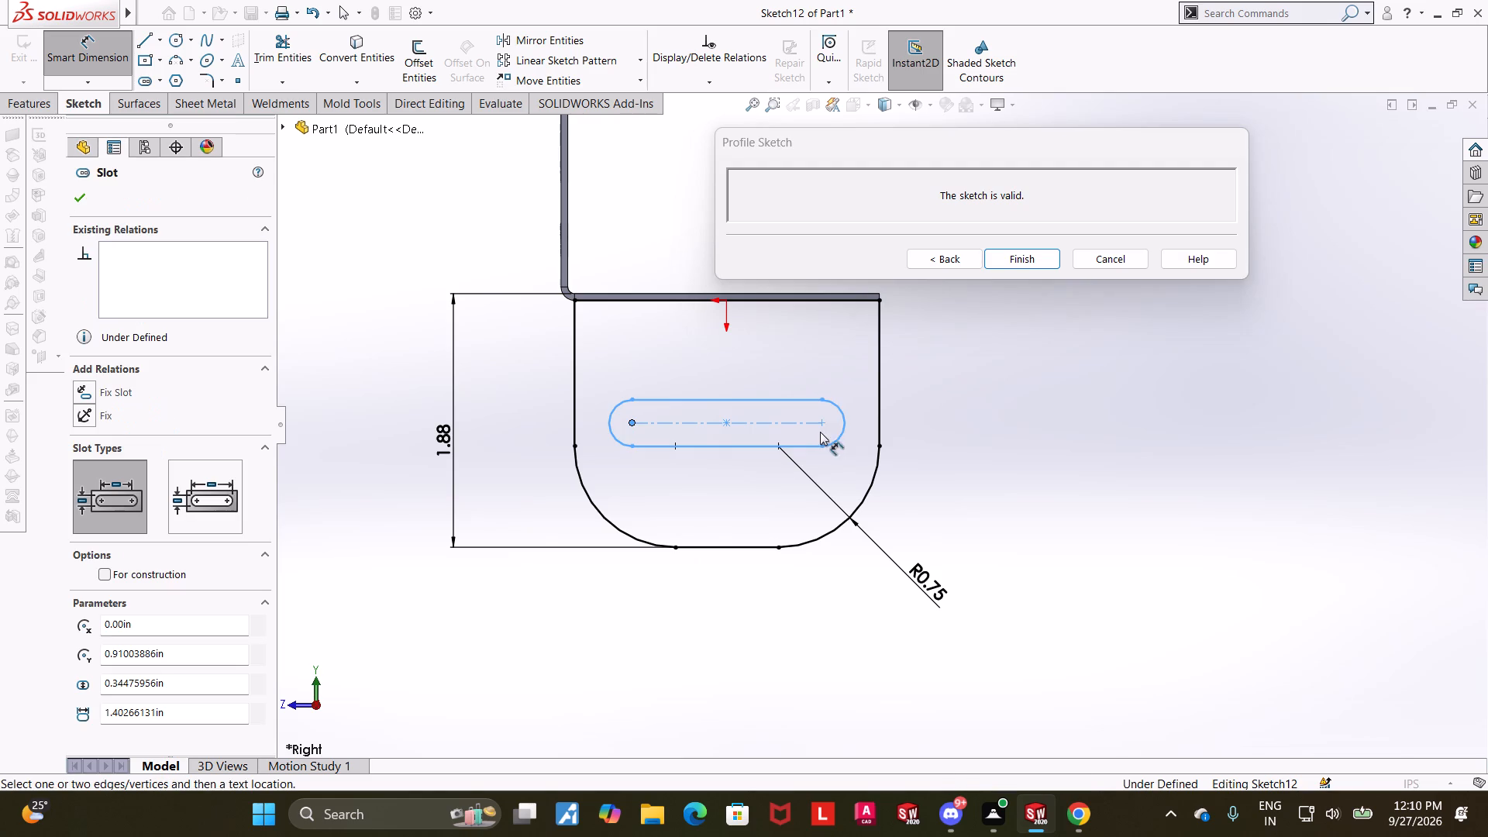
pyautogui.click(819, 425)
pyautogui.click(738, 667)
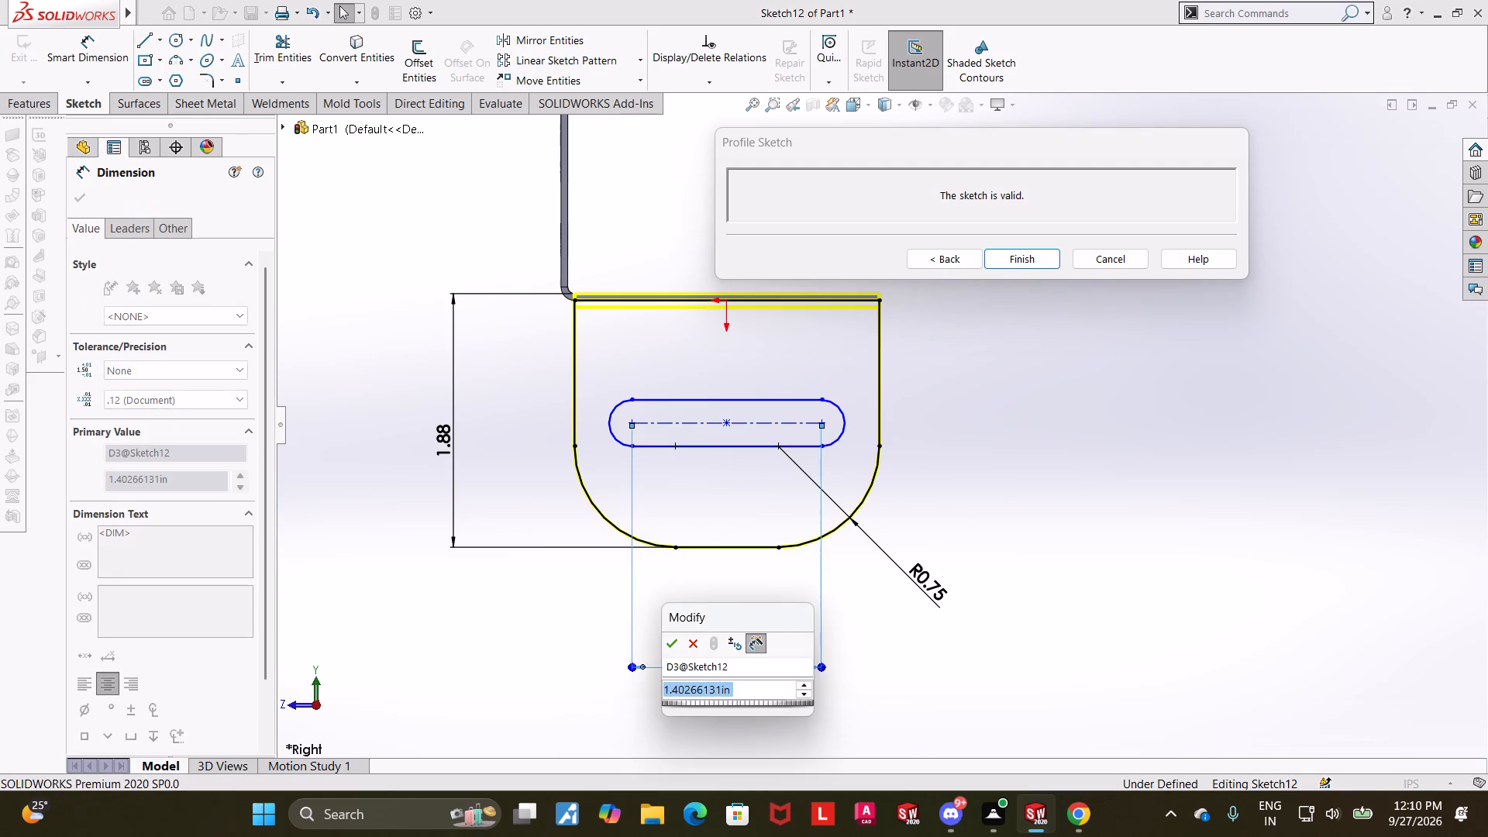
pyautogui.write('0.75')
pyautogui.press('Return')
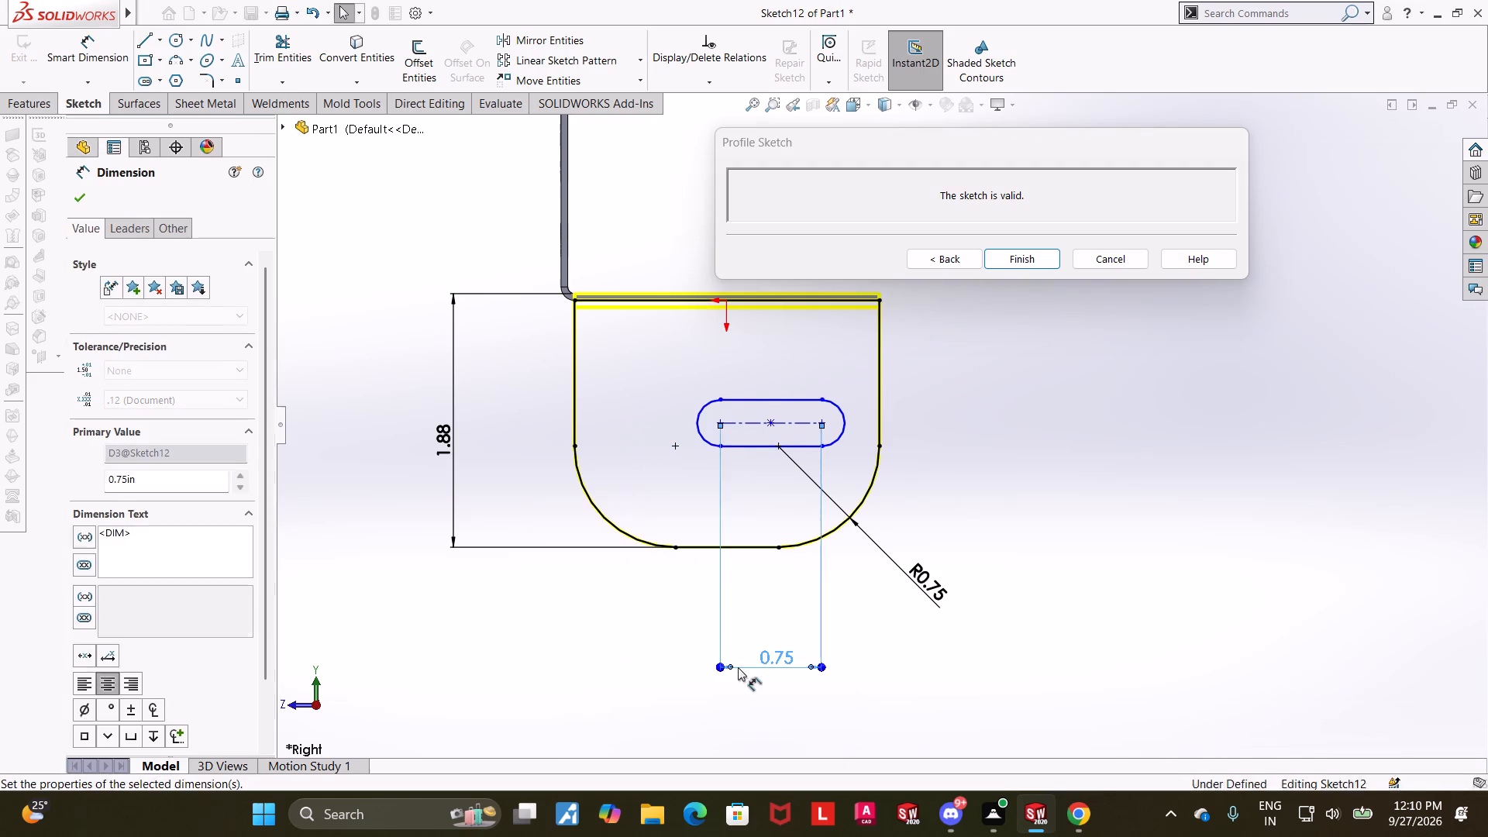
pyautogui.press('Escape')
pyautogui.press('Escape')
# Make the slot's centre point vertical with the midpoint of the profile's bottom line.
pyautogui.scroll(-1, 979, 466)
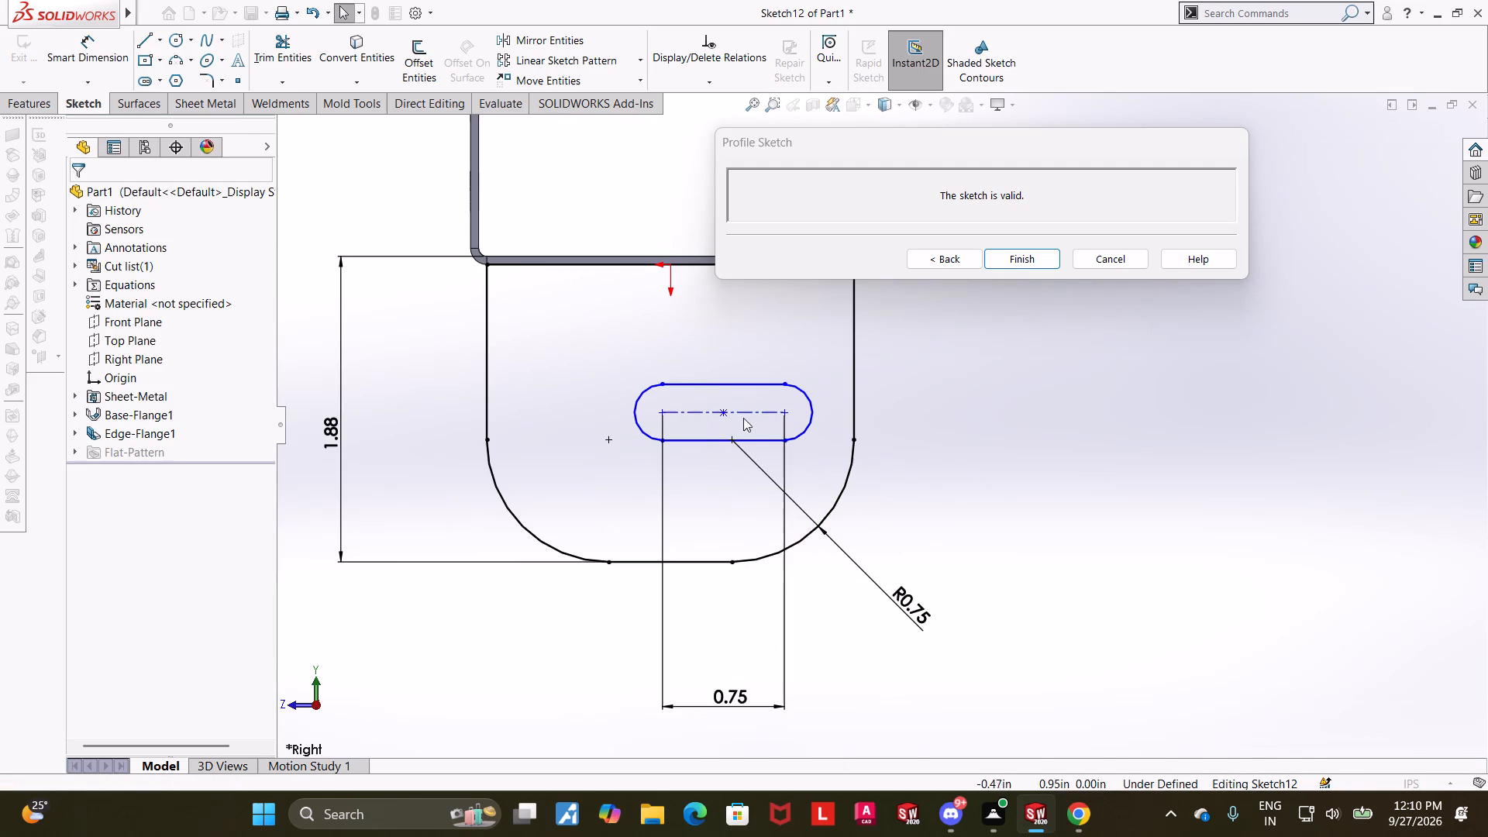
pyautogui.click(722, 415)
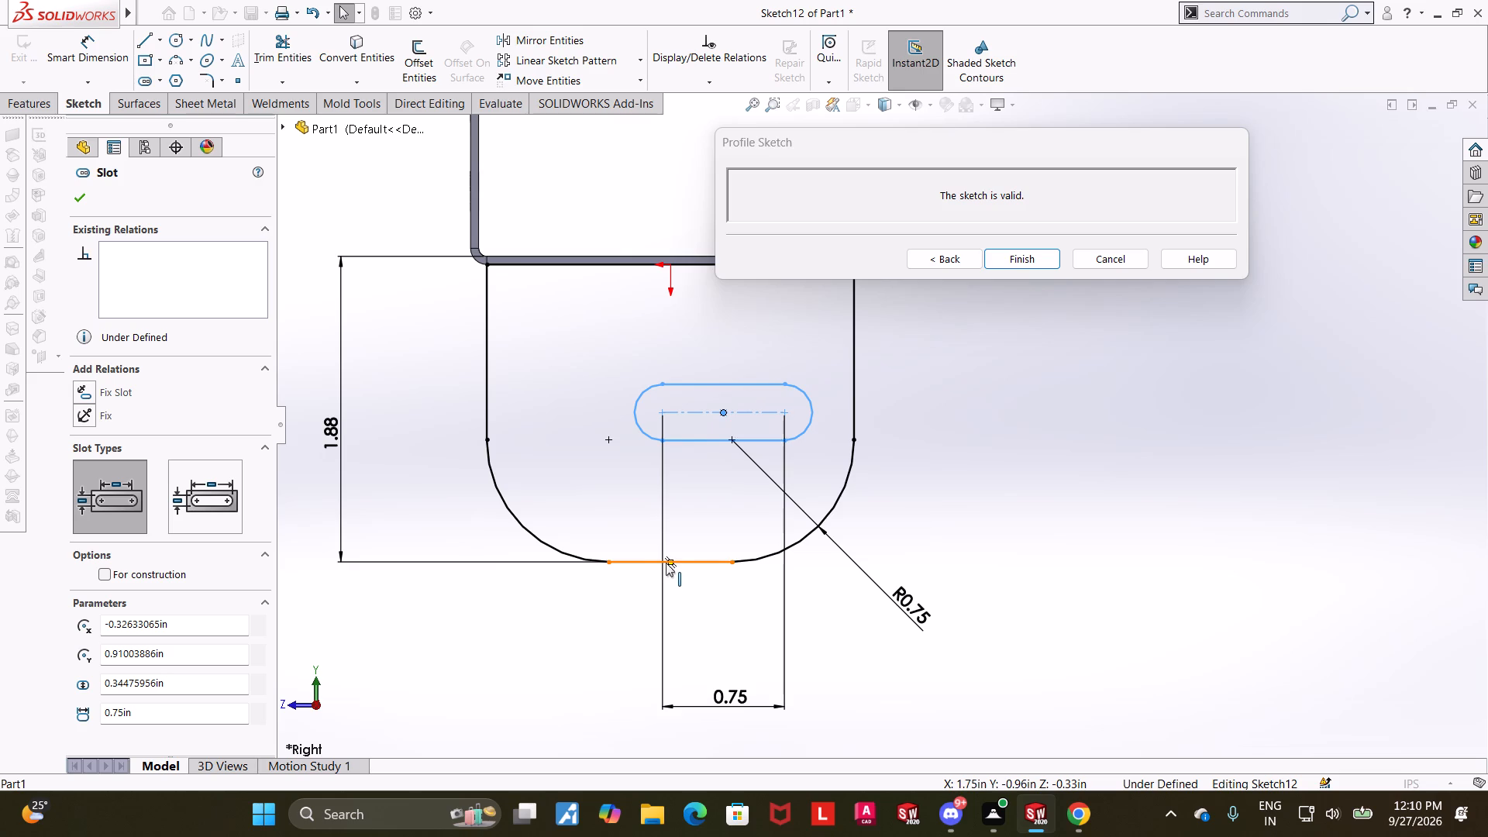
pyautogui.keyDown('ctrl'); pyautogui.click(670, 562); pyautogui.keyUp('ctrl')
pyautogui.click(85, 488)
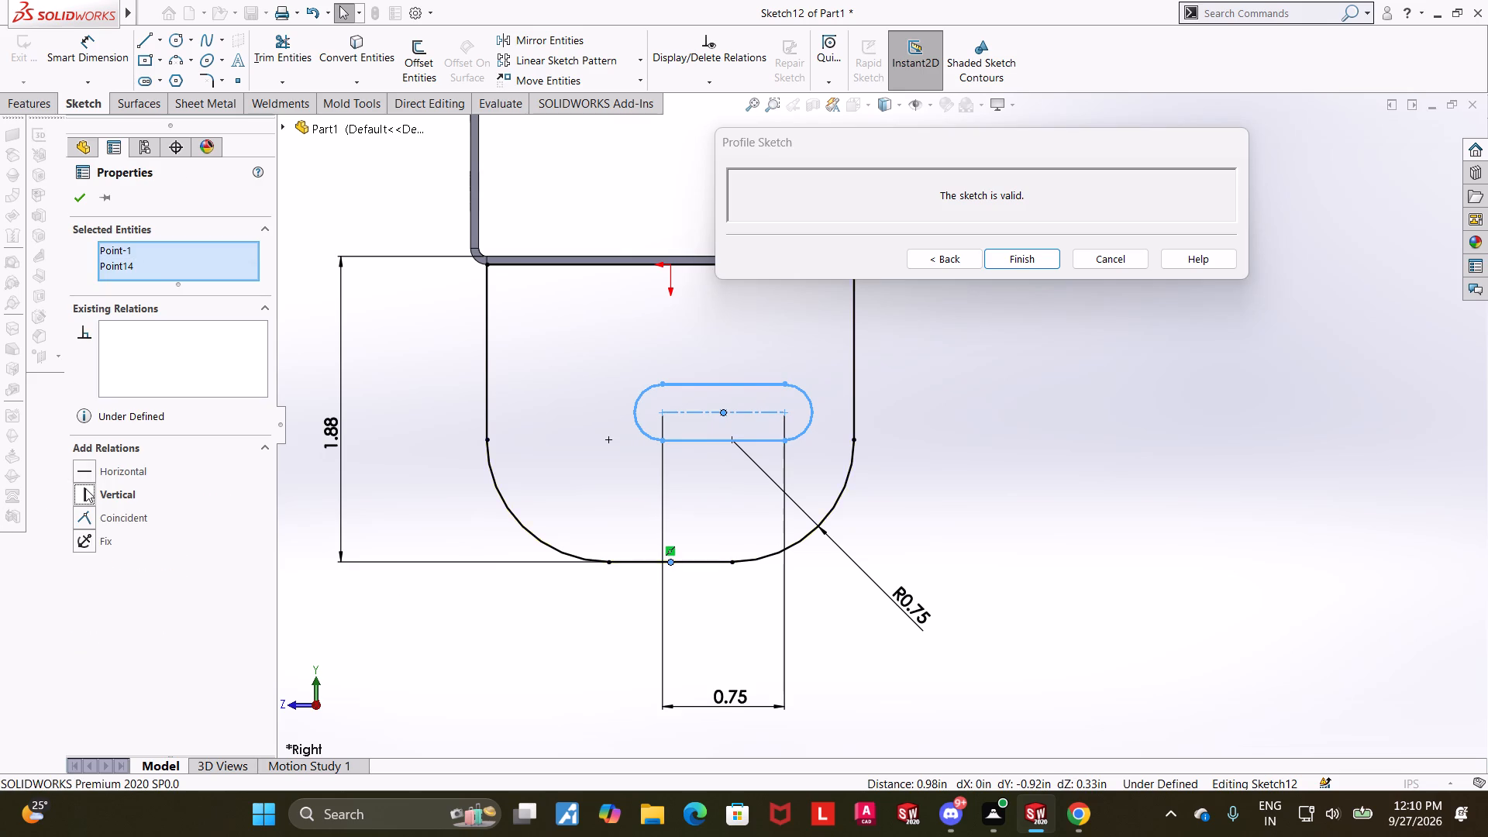
pyautogui.click(72, 205)
pyautogui.click(1206, 477)
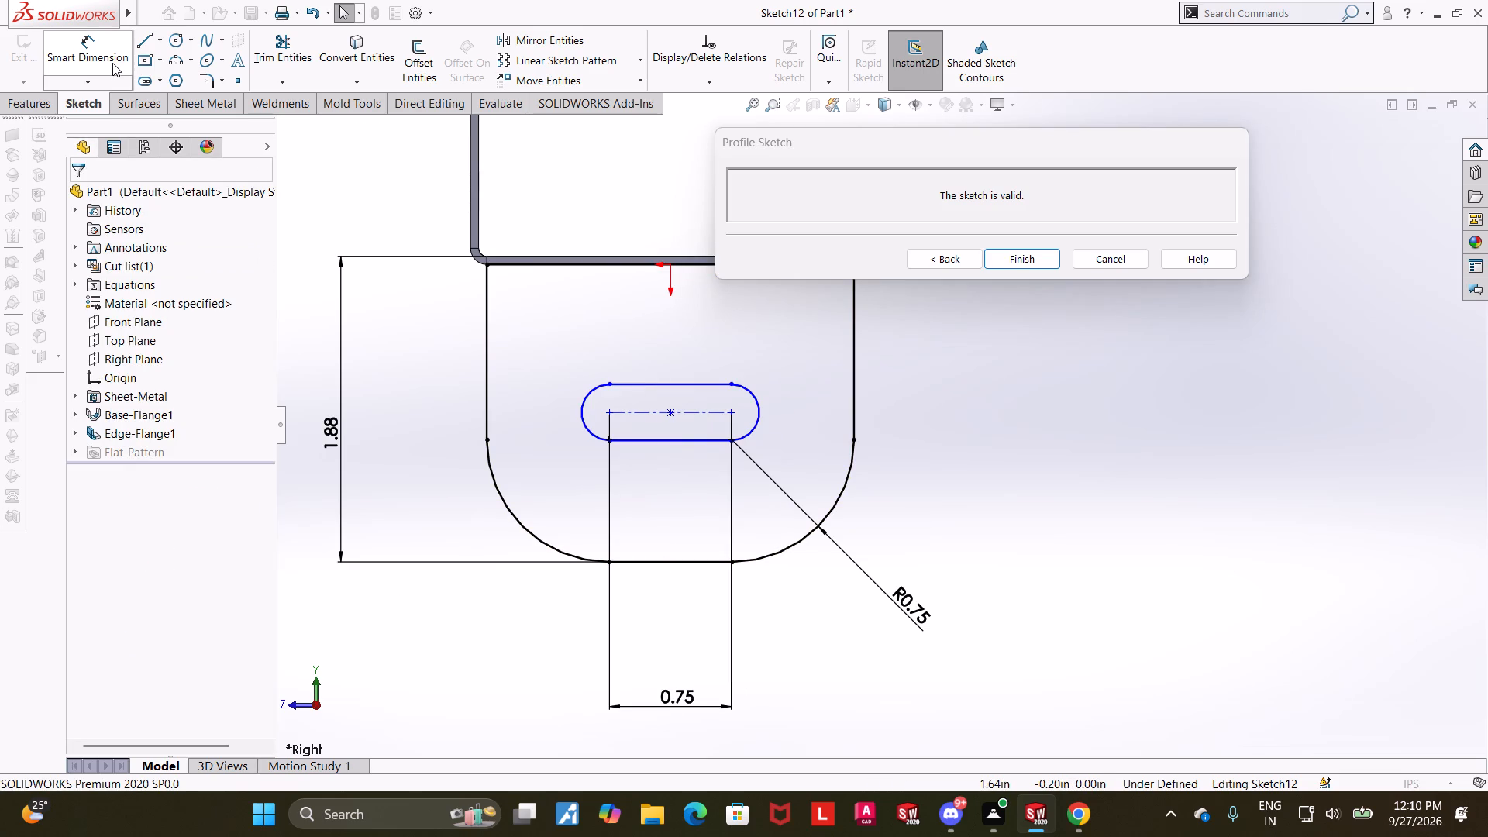
# Dimension the slot's end arc with a 0.25 in radius and place the dimension clear of the slot.
pyautogui.click(112, 62)
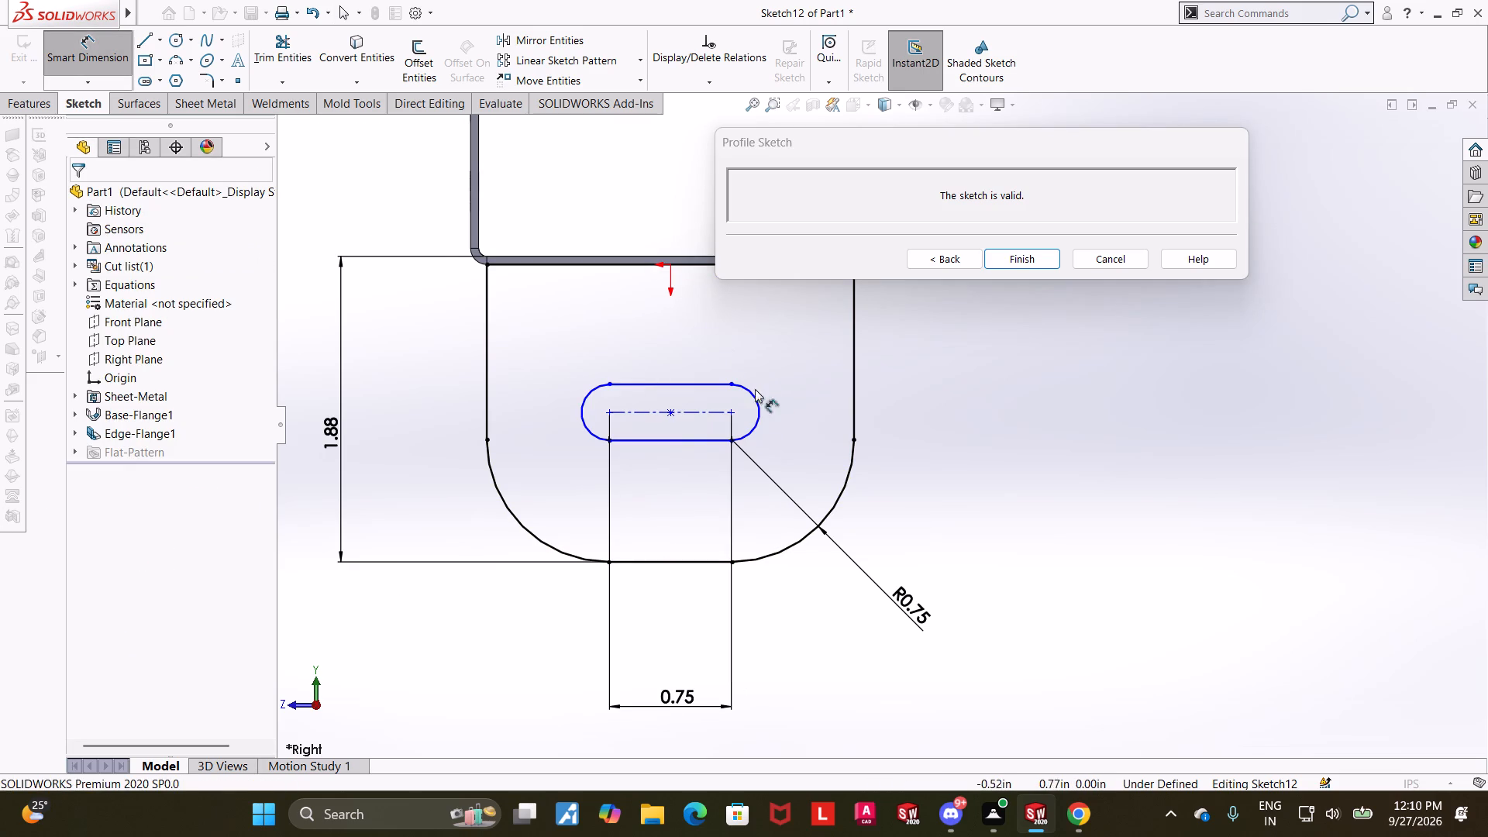
pyautogui.click(756, 398)
pyautogui.click(781, 373)
pyautogui.write('0.25')
pyautogui.press('Return')
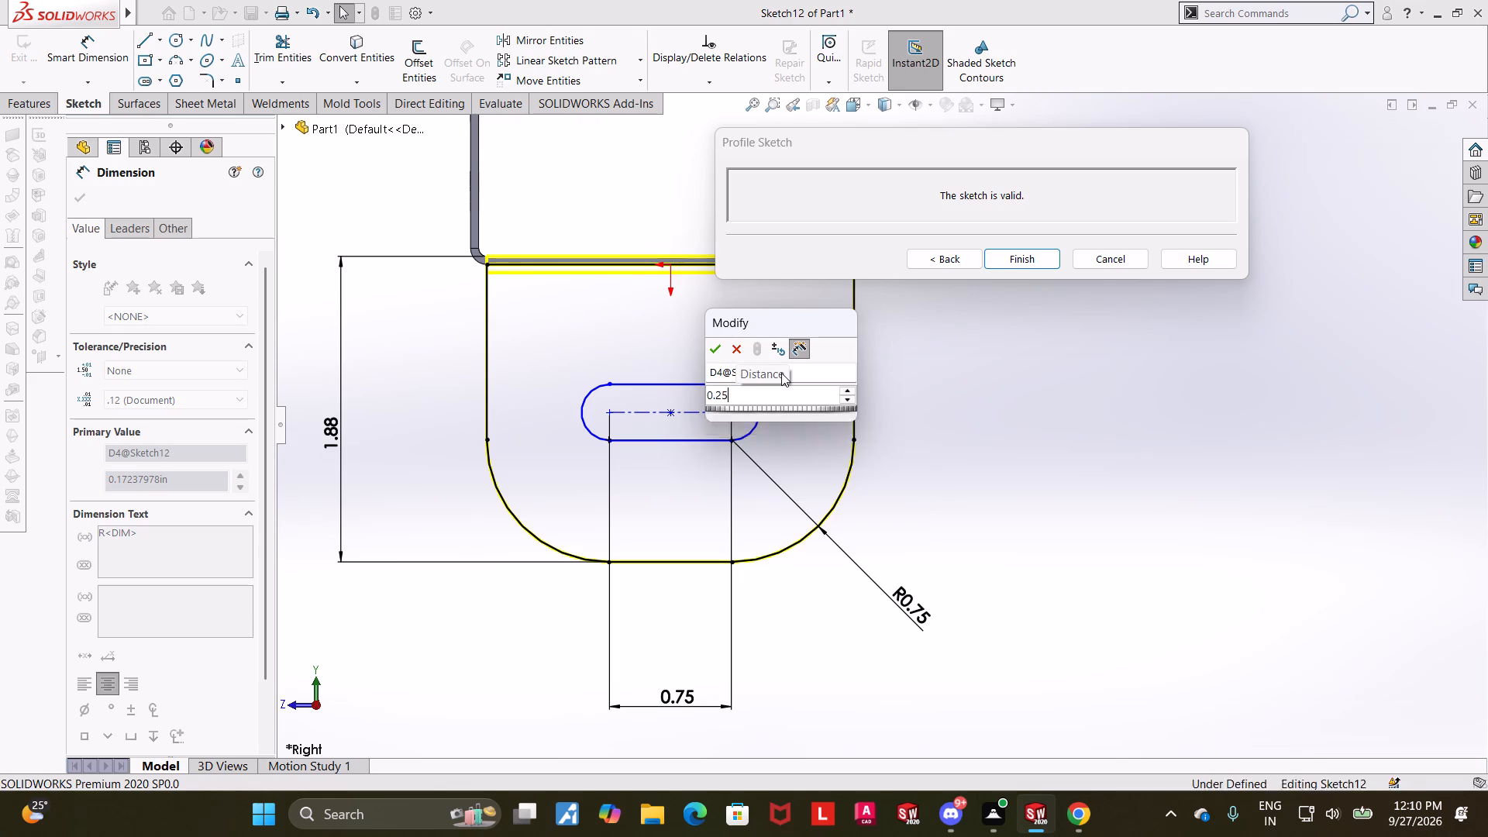
pyautogui.press('Escape')
pyautogui.press('Escape')
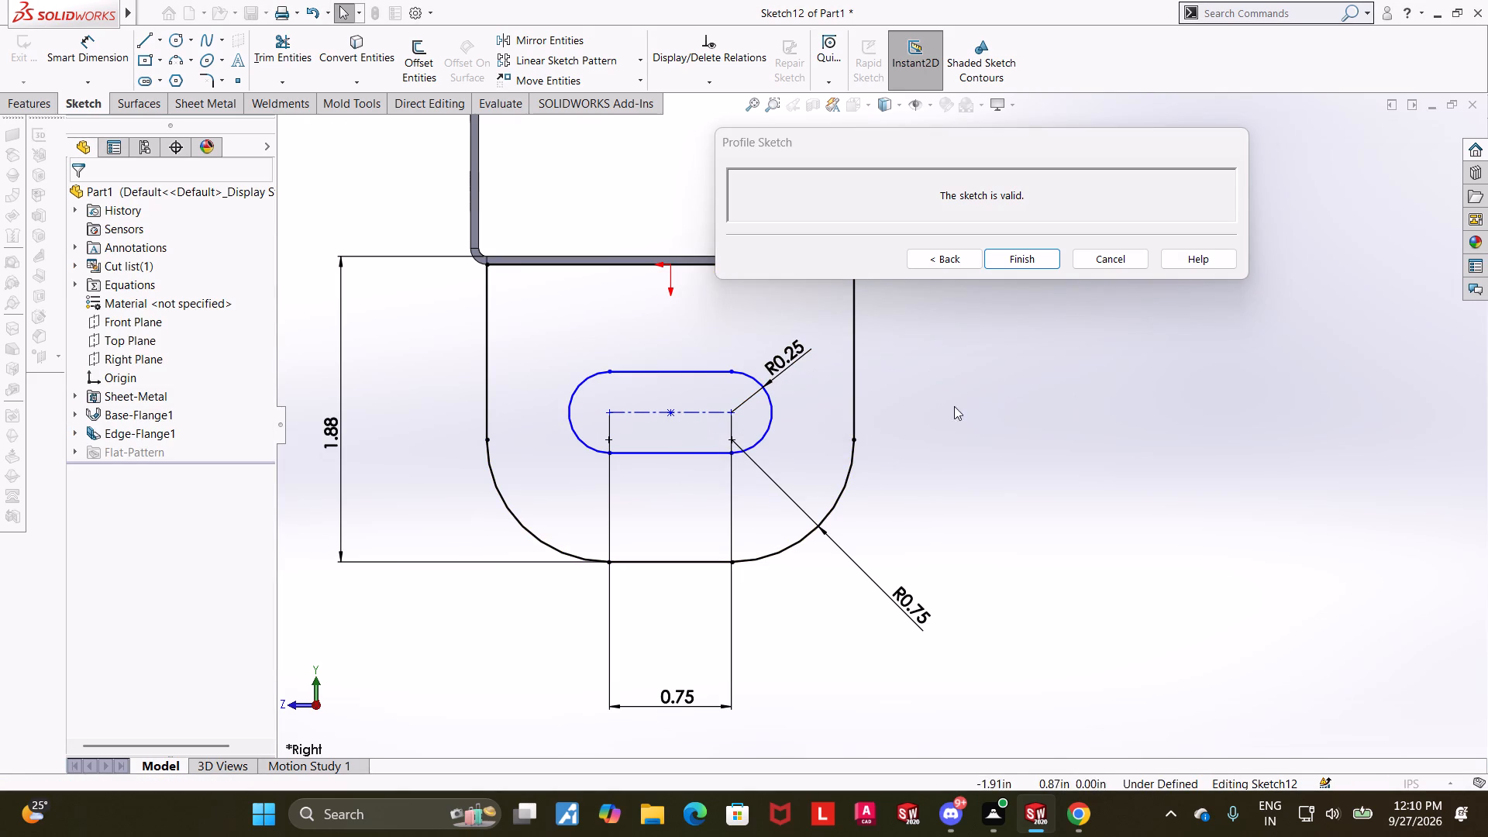
pyautogui.moveTo(773, 365); pyautogui.dragTo(789, 359)
pyautogui.click(1107, 406)
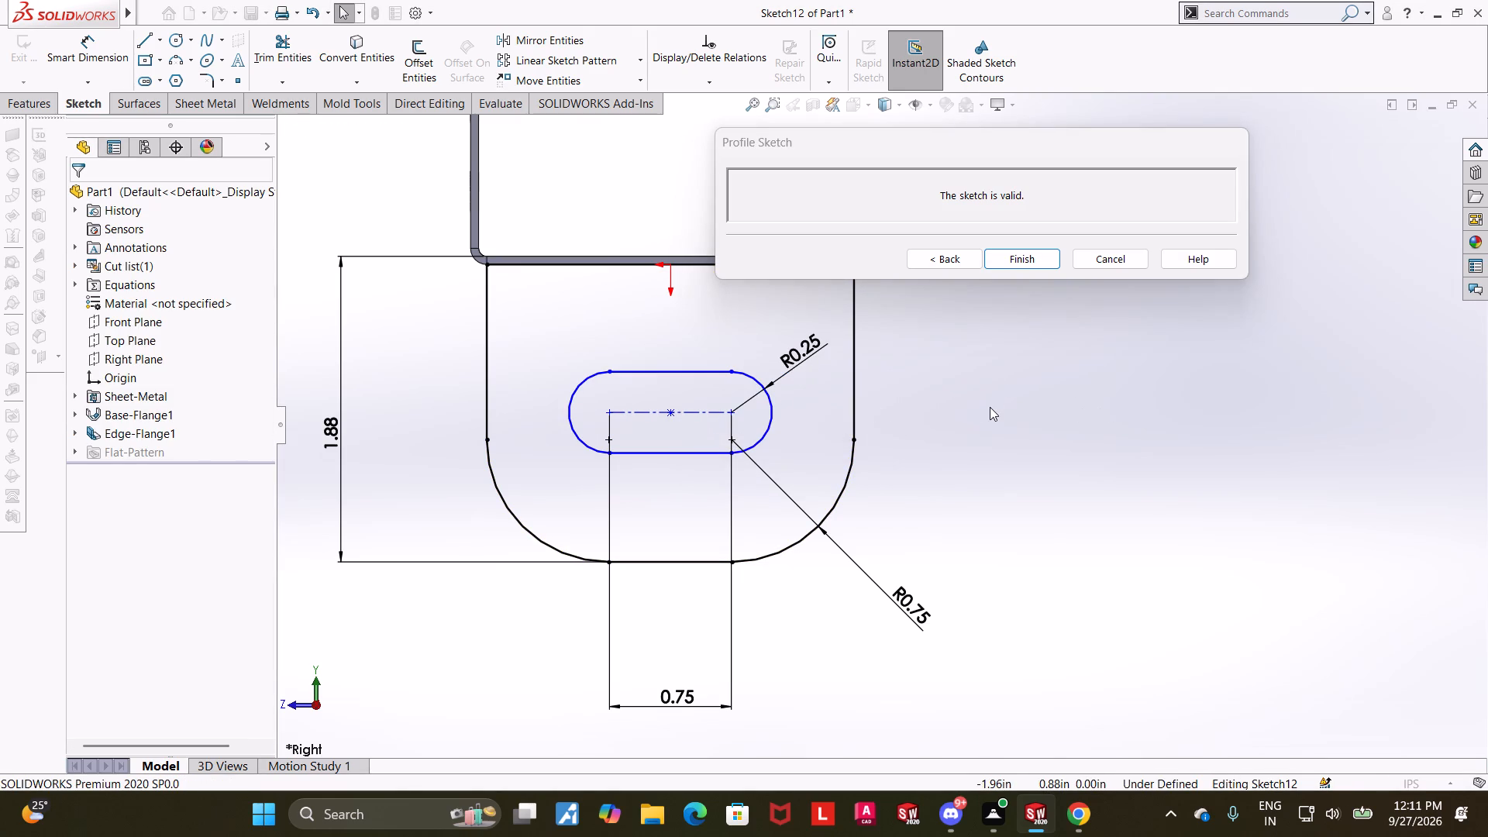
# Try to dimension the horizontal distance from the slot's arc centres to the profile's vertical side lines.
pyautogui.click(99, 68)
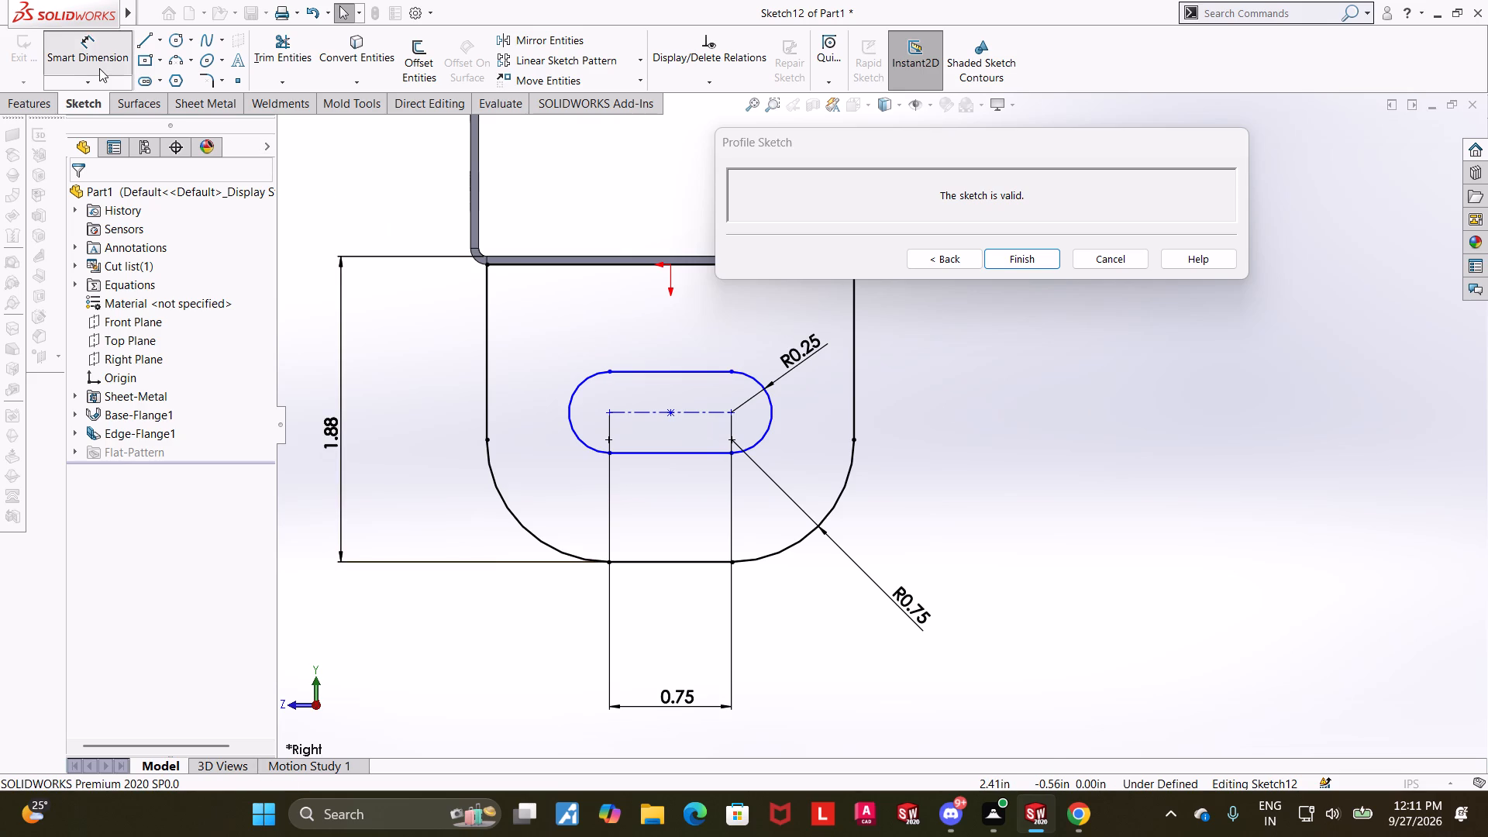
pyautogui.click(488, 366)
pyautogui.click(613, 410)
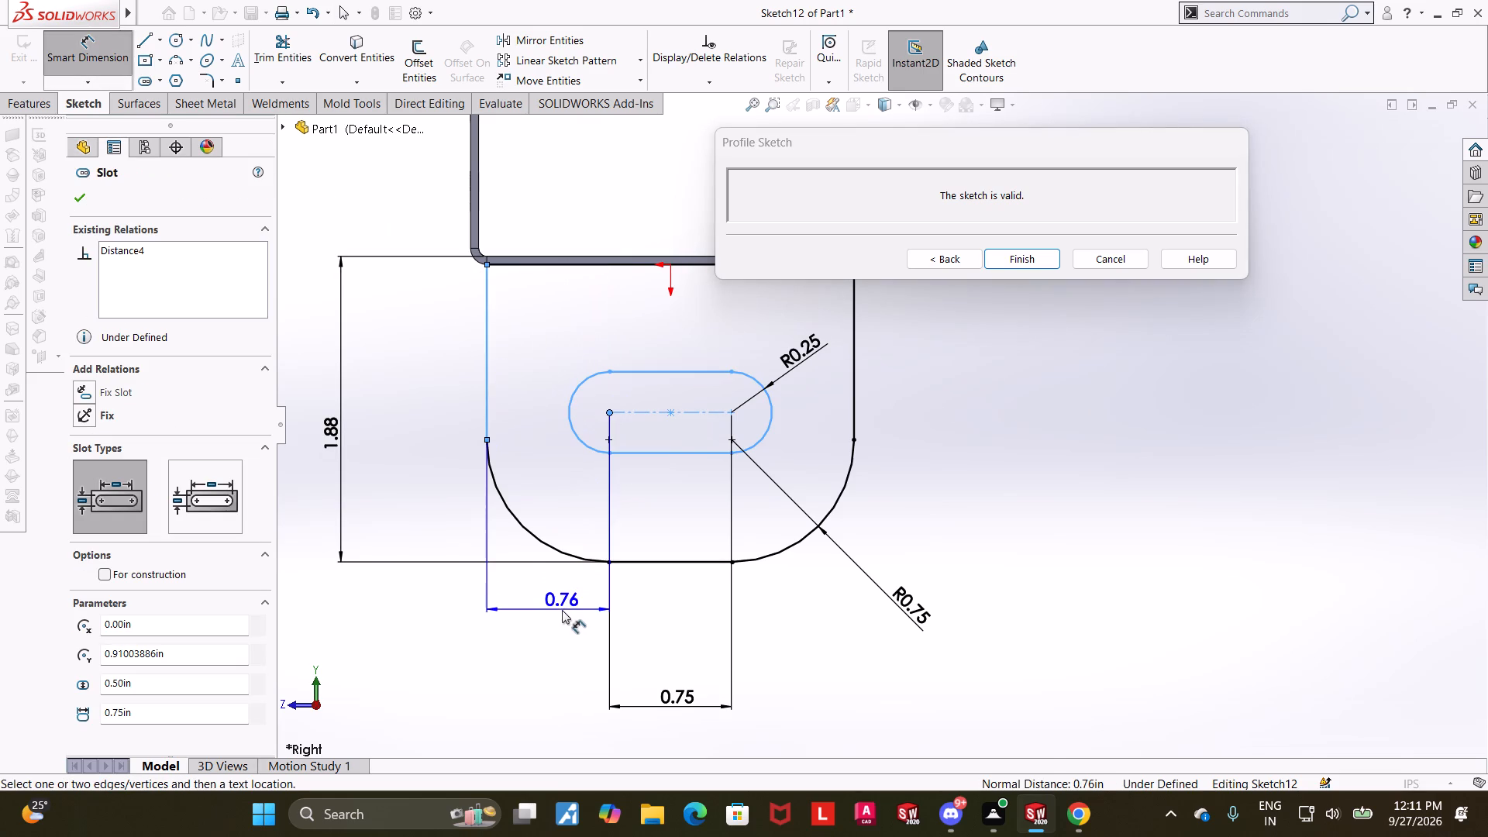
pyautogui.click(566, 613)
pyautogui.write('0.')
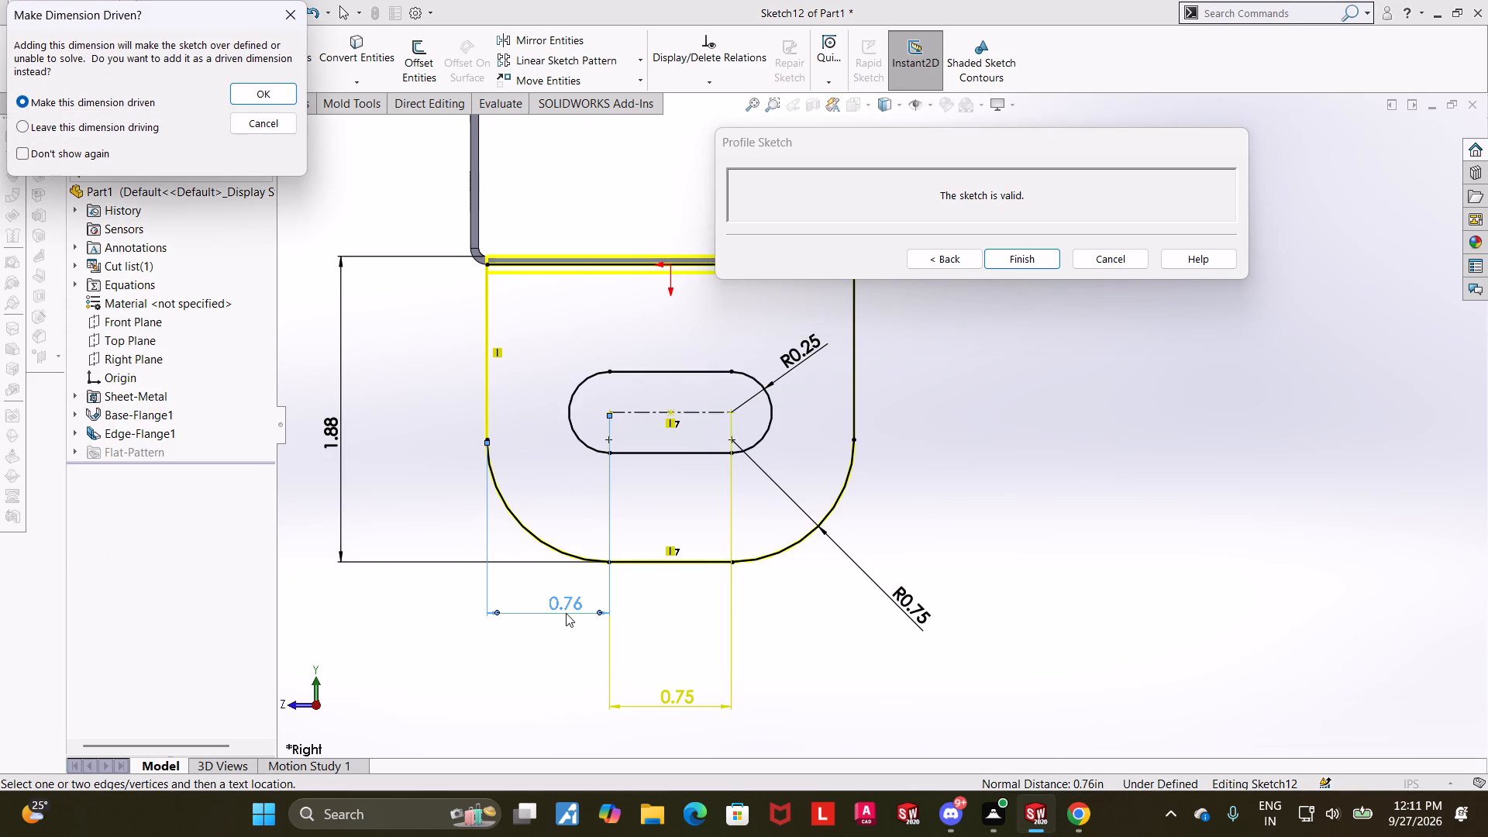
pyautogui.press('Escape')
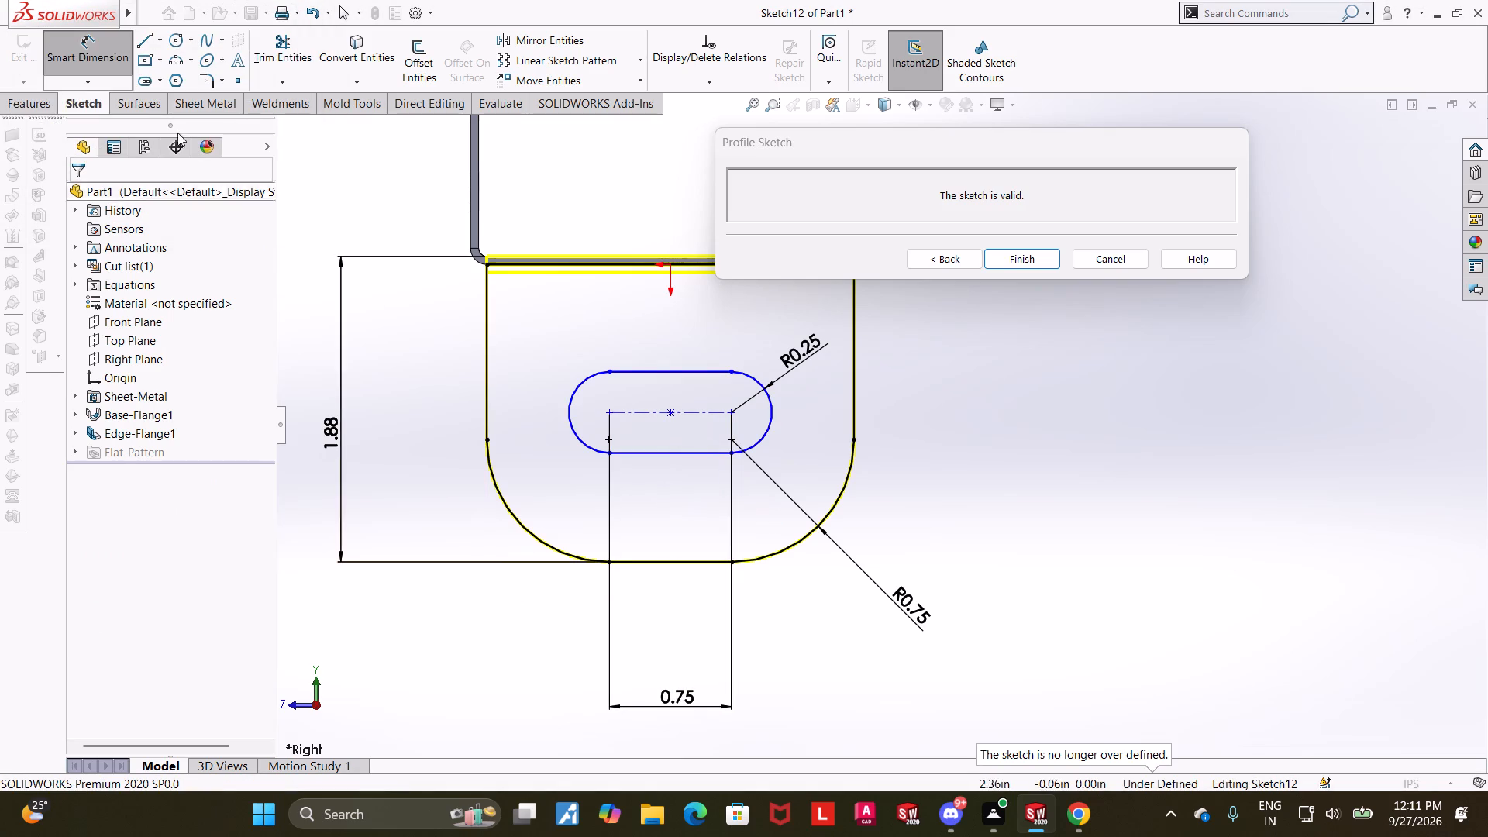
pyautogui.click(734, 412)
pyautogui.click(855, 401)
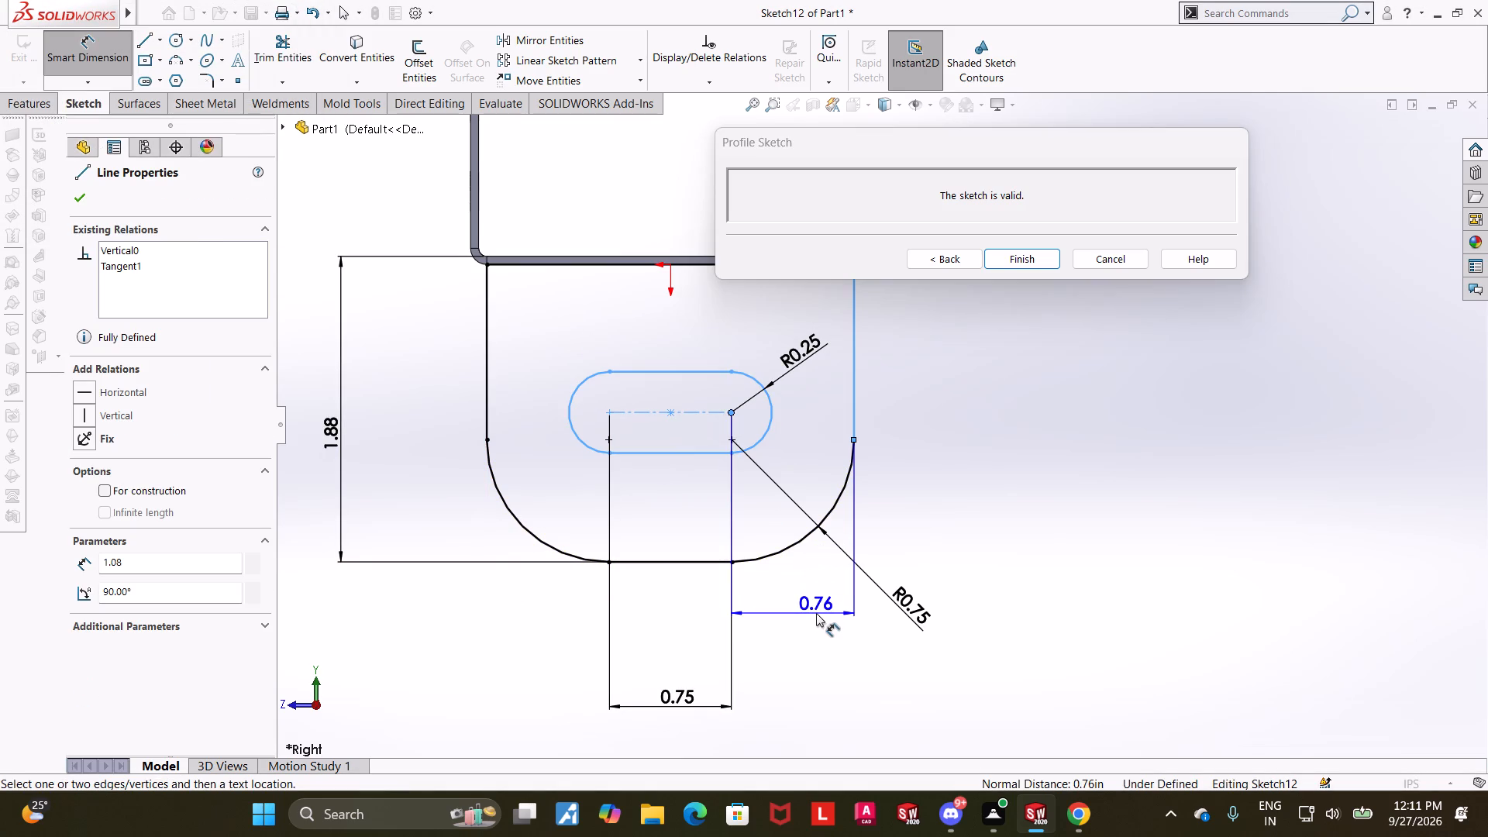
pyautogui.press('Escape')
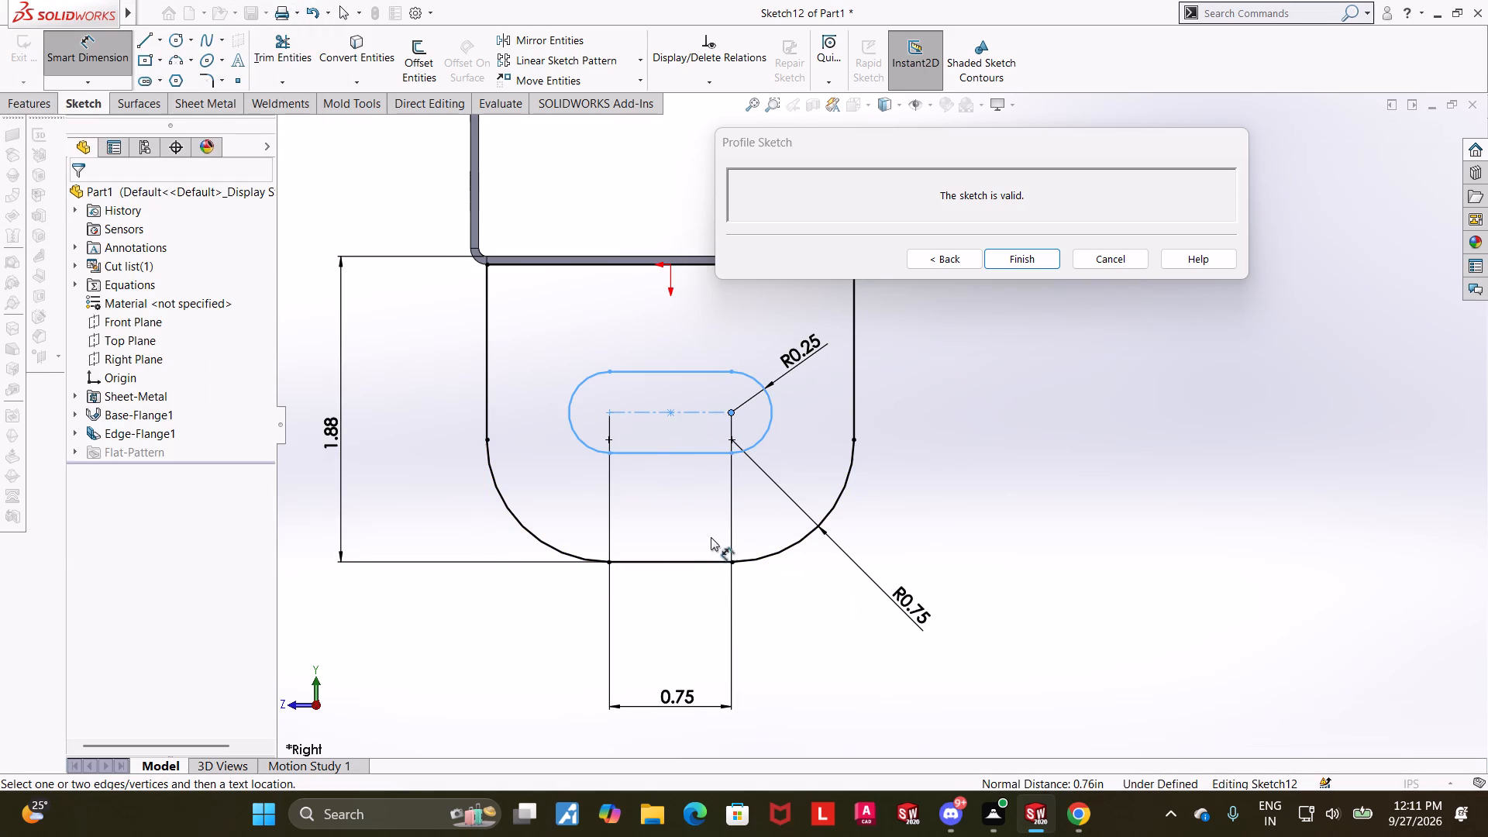
# Return from the profile sketch to the edge flange settings and create both side flanges with the Bend Outside position.
pyautogui.scroll(1, 720, 533)
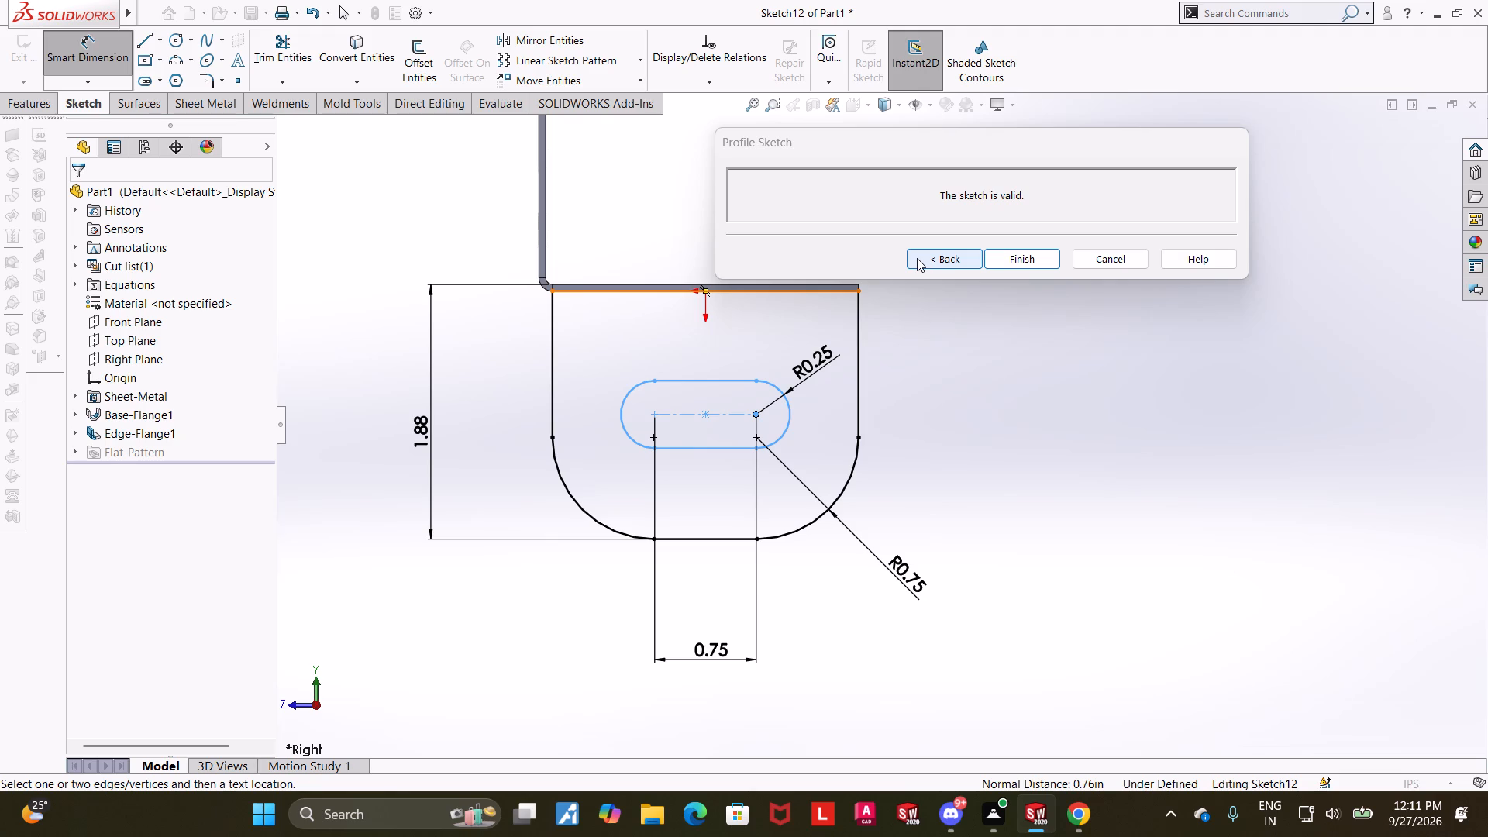
pyautogui.click(917, 258)
pyautogui.moveTo(1040, 388); pyautogui.dragTo(990, 424, button='middle')
pyautogui.scroll(5, 1011, 417)
pyautogui.scroll(-2, 1104, 297)
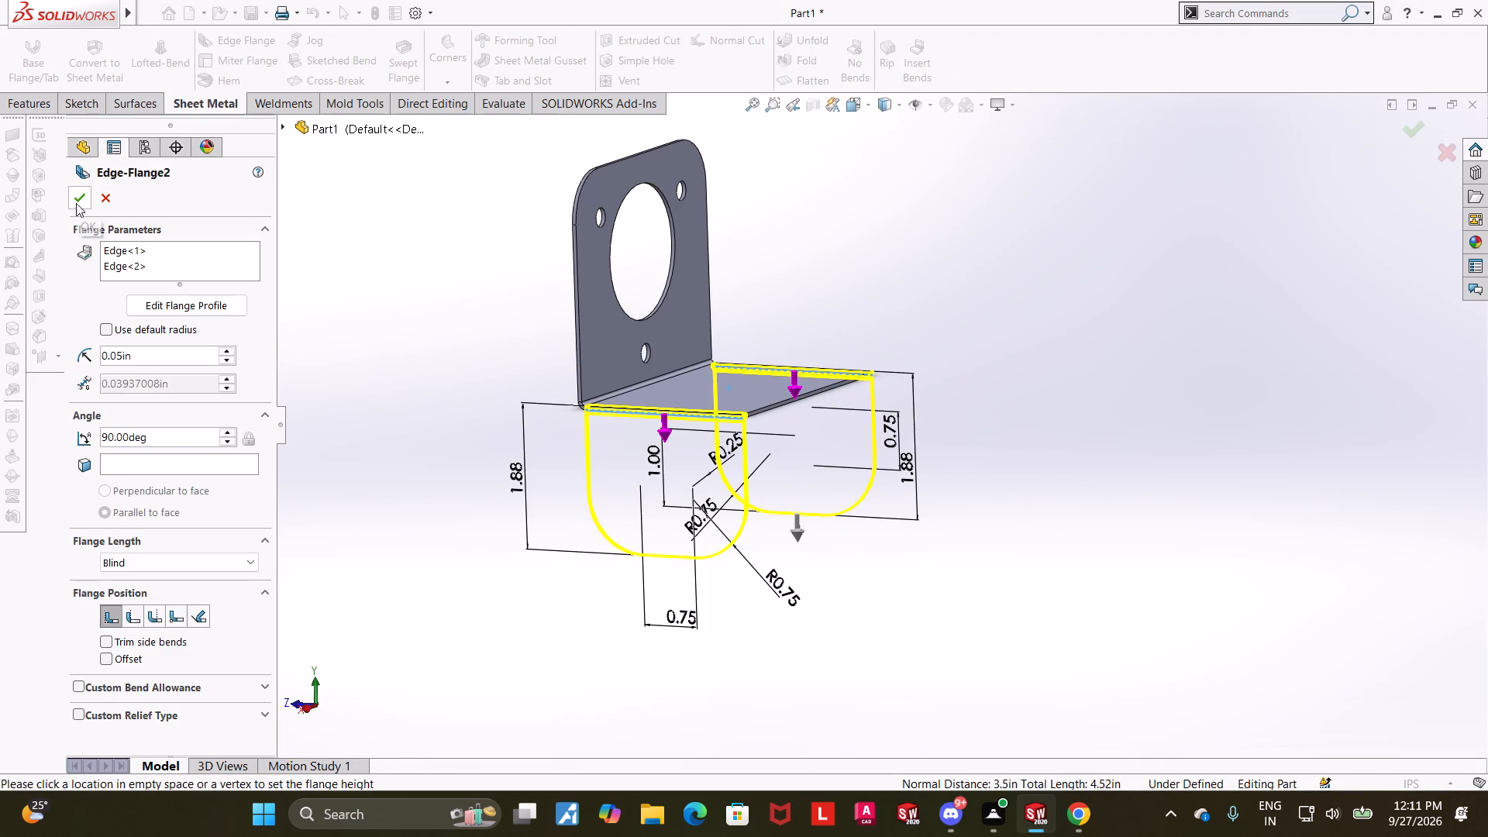
pyautogui.click(156, 618)
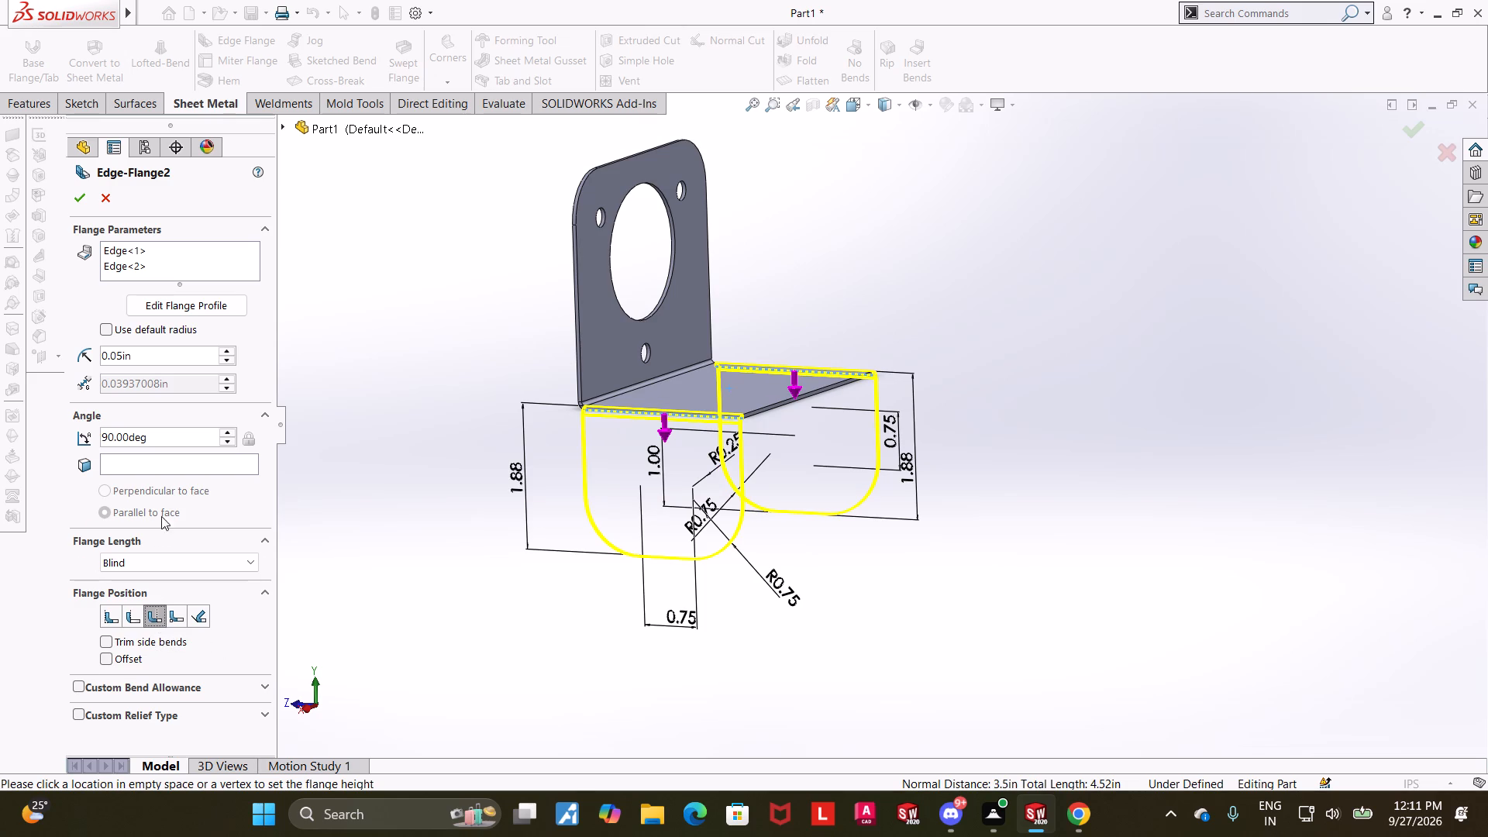
pyautogui.click(82, 198)
pyautogui.click(1125, 376)
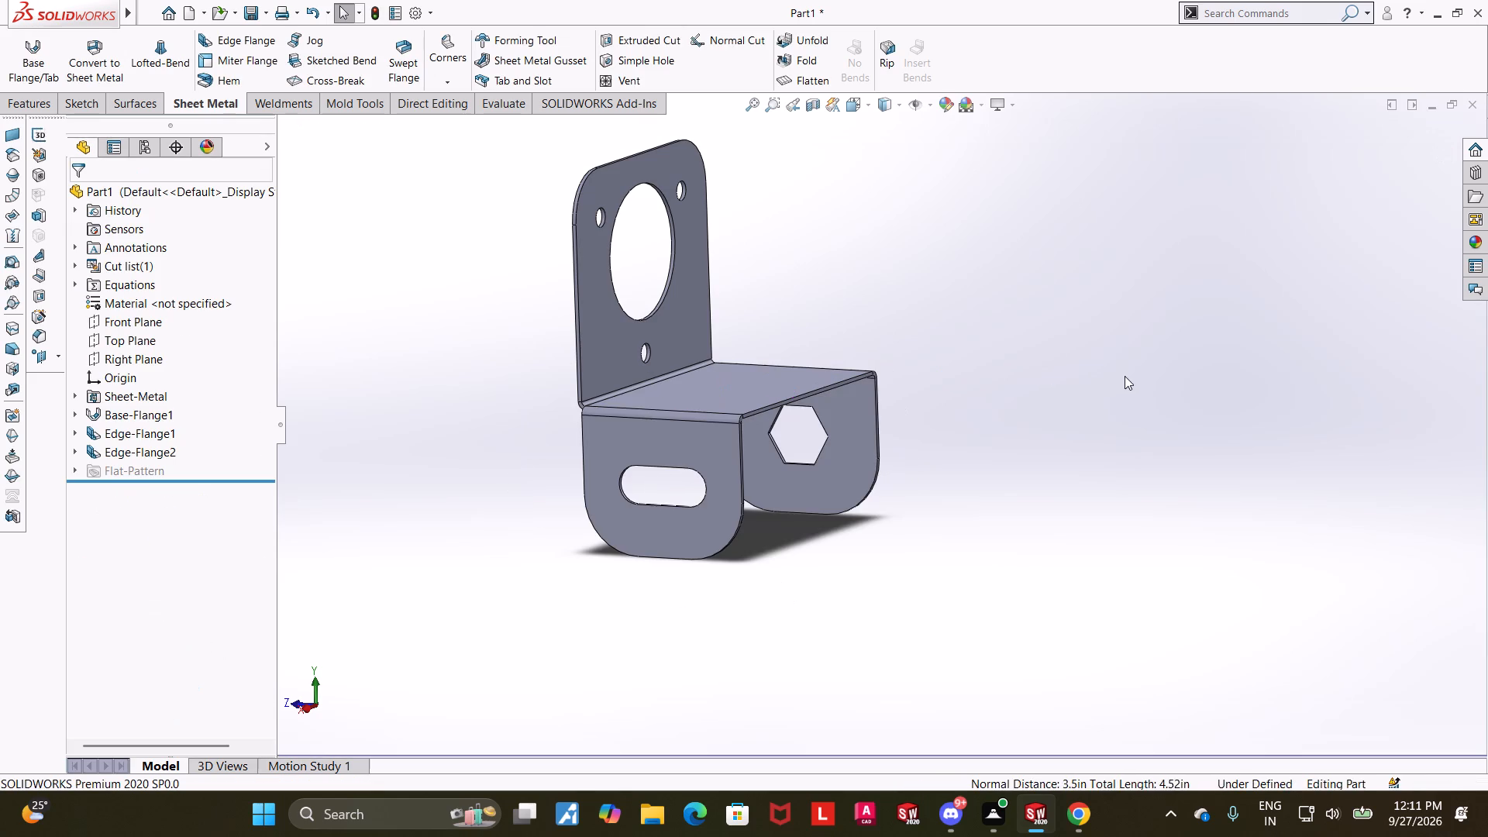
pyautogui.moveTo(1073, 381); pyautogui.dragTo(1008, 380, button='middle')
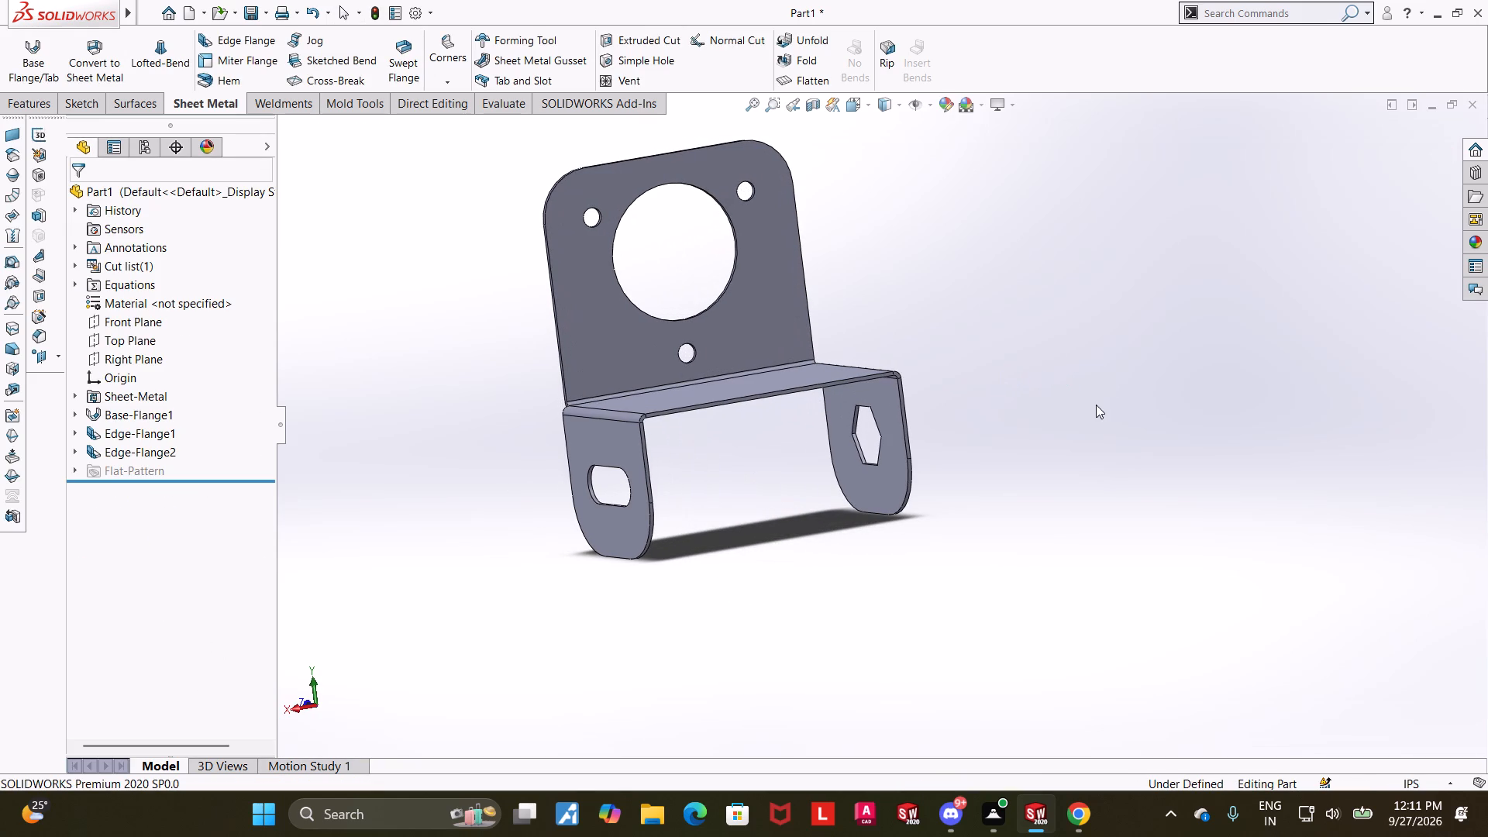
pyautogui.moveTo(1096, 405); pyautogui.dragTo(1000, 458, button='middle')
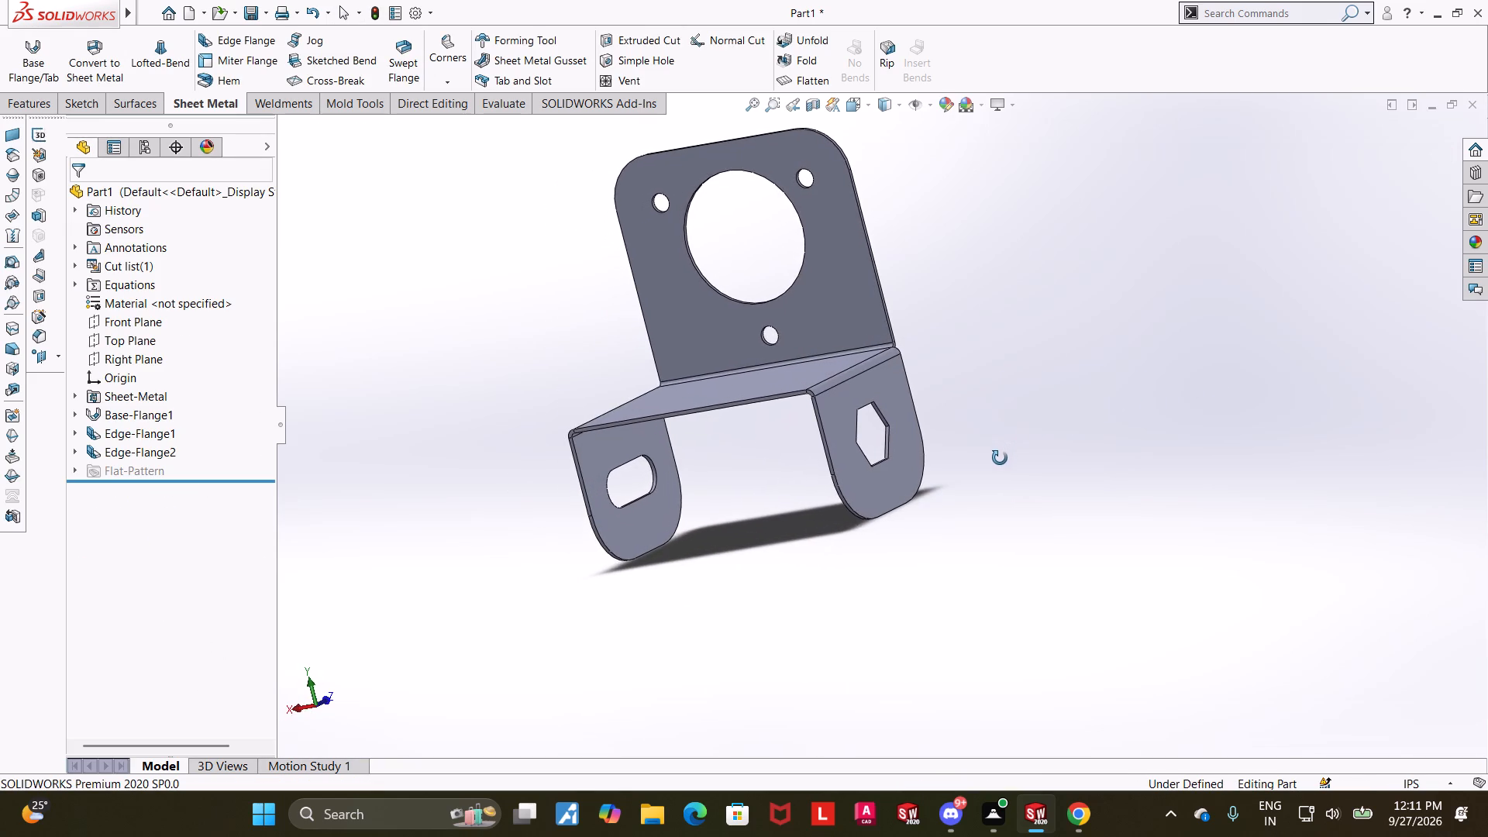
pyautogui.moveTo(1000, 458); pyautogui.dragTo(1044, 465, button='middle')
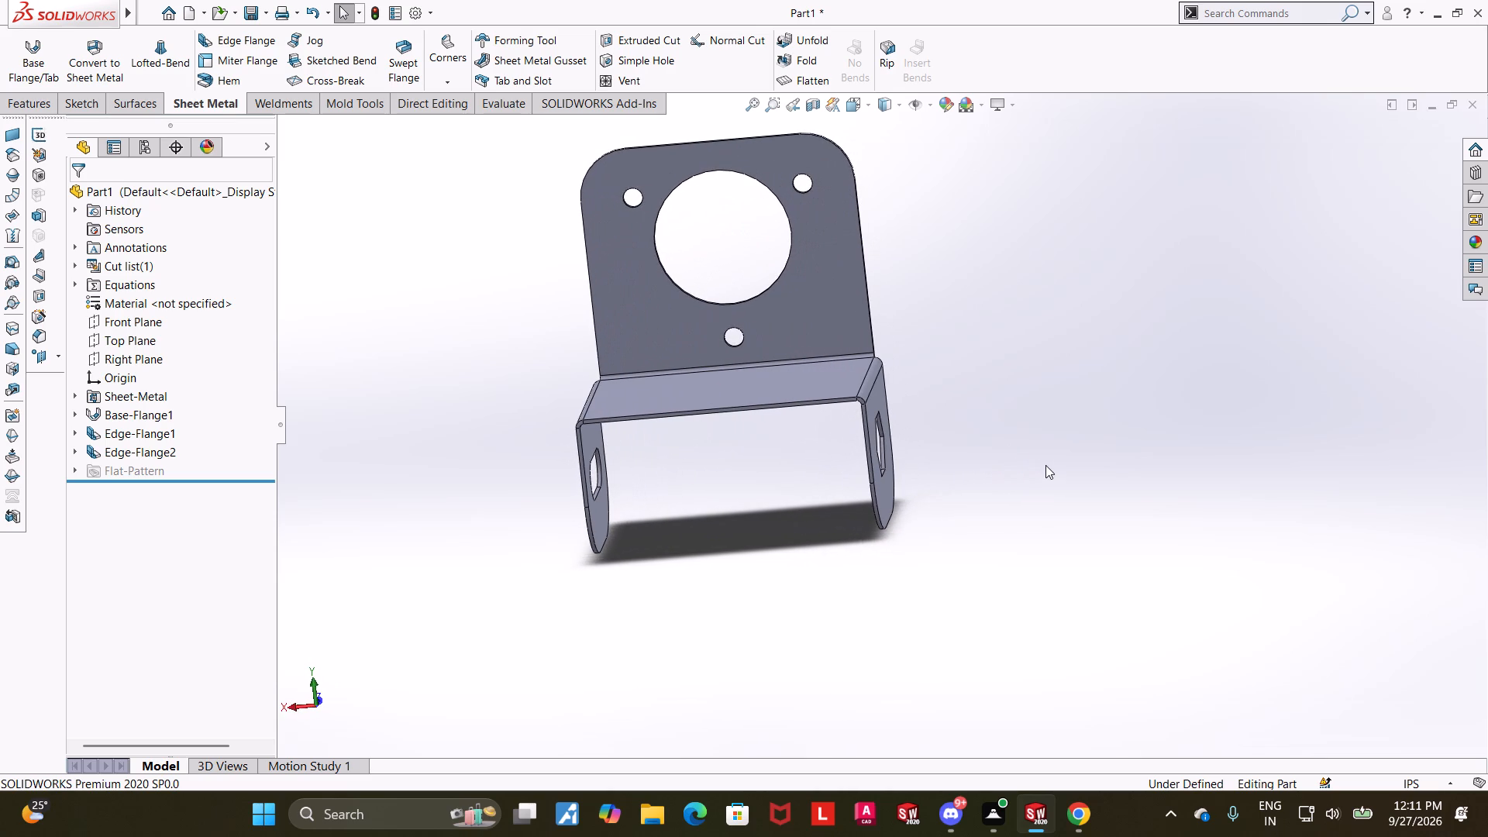
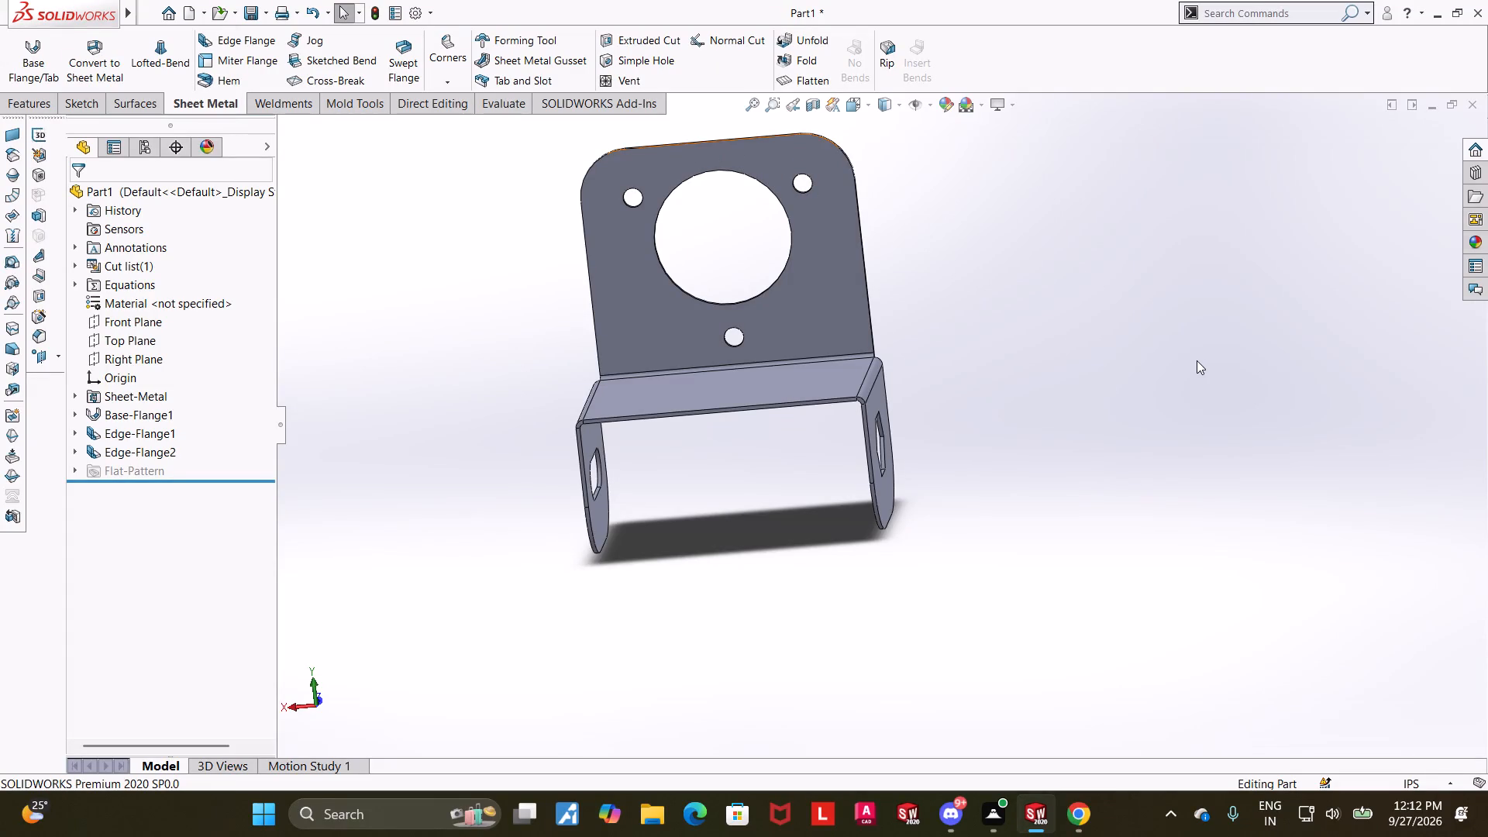
# Flatten the sheet metal part and orient the view square to the flat pattern, with the large-hole flange uppermost.
pyautogui.hotkey('ctrl', '7')
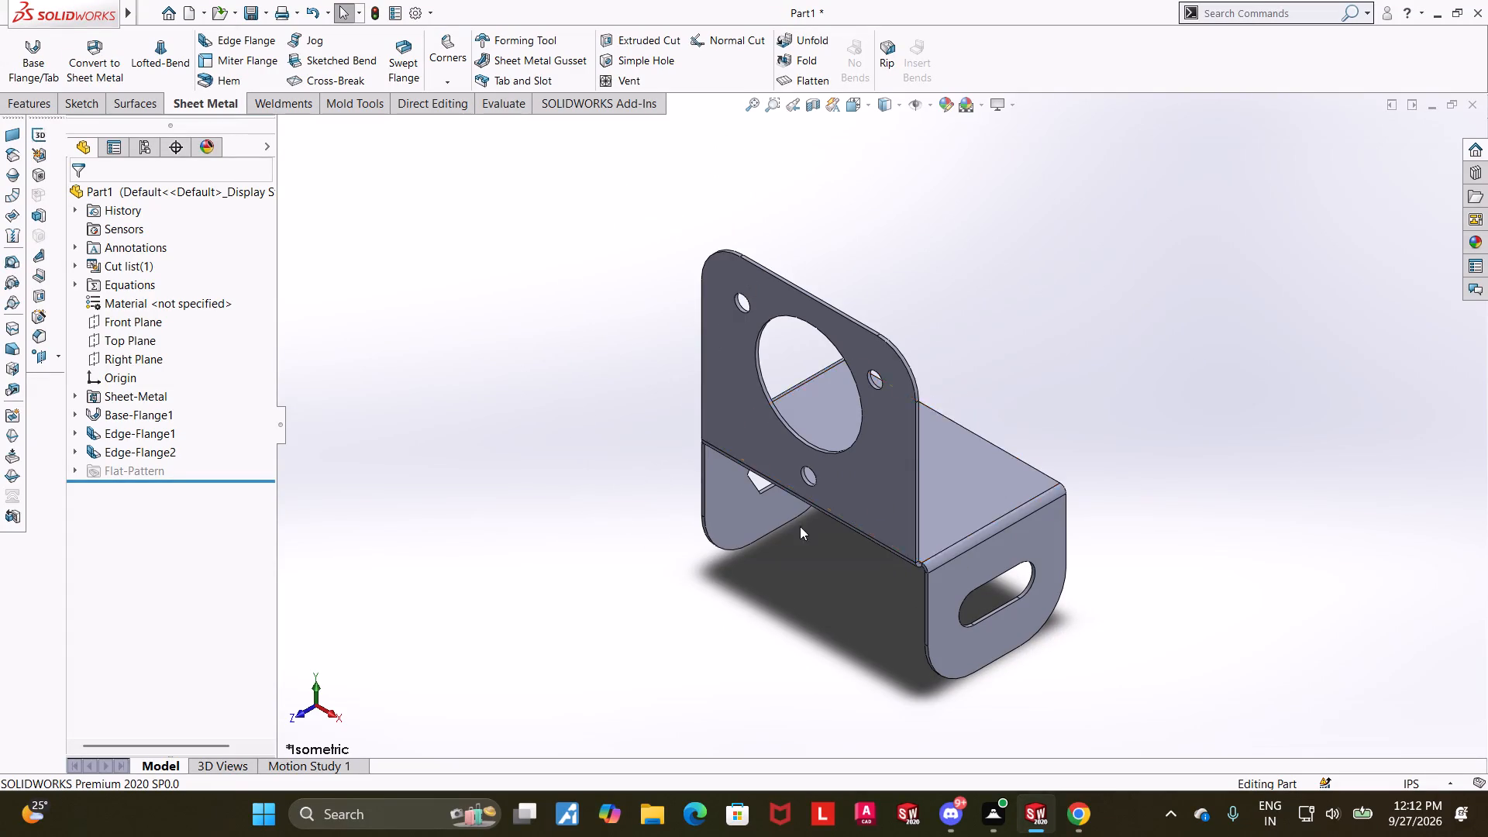
pyautogui.scroll(1, 776, 527)
pyautogui.moveTo(803, 500); pyautogui.dragTo(1104, 584, button='middle')
pyautogui.click(796, 81)
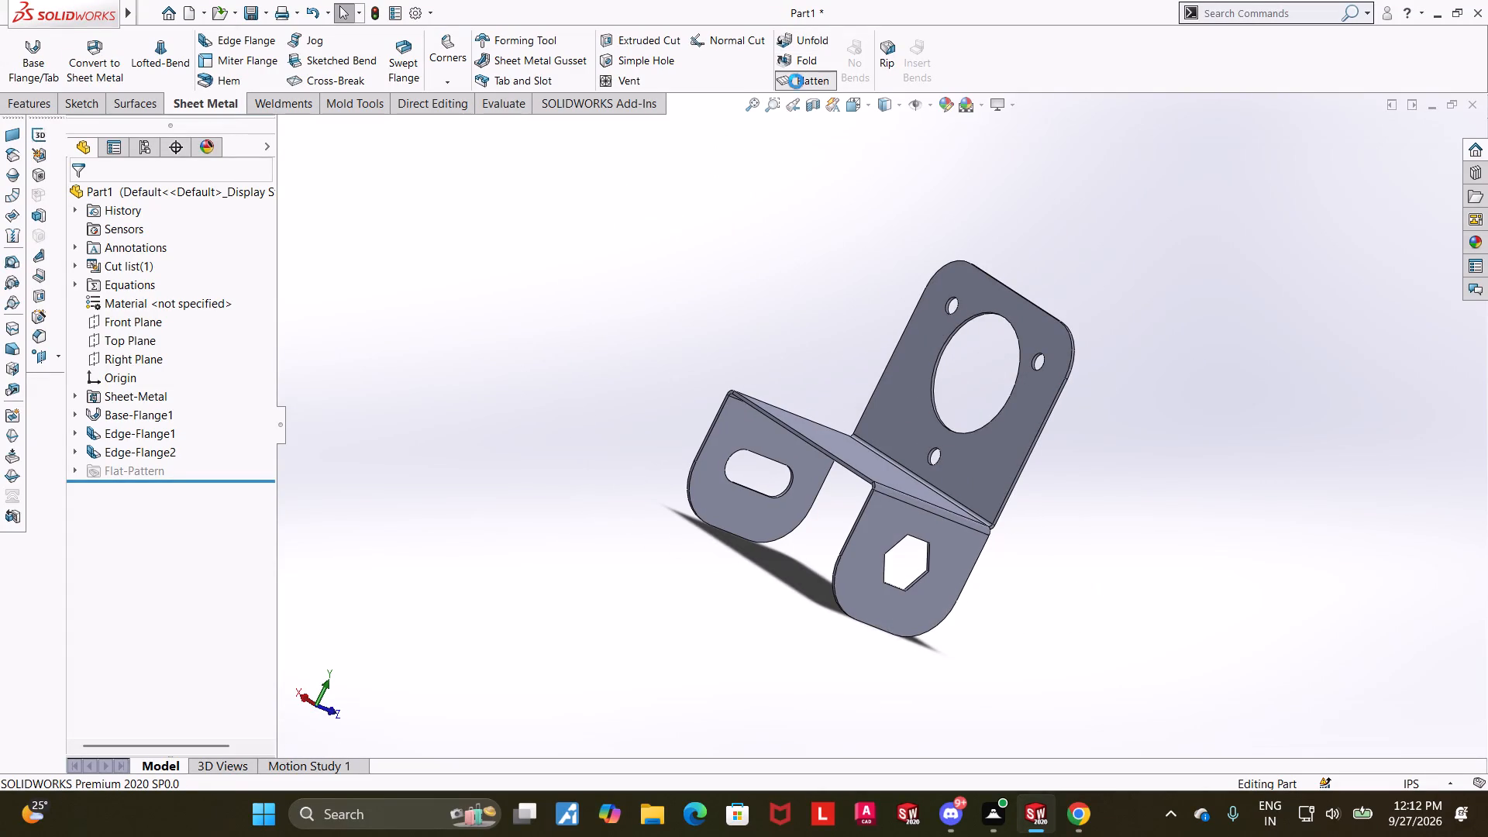
pyautogui.moveTo(915, 373); pyautogui.dragTo(1028, 556, button='middle')
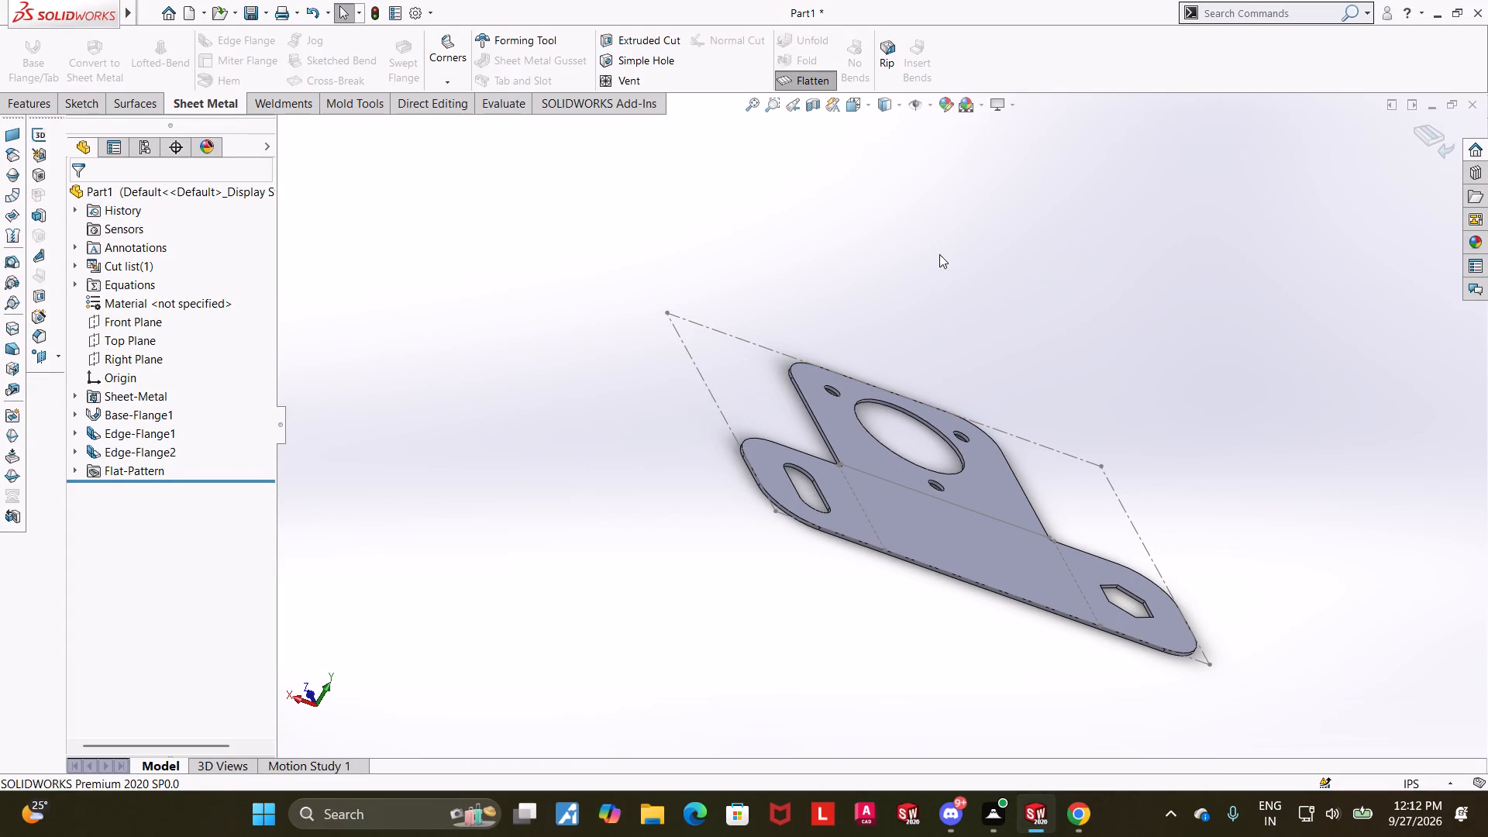
pyautogui.hotkey('ctrl', '1')
pyautogui.hotkey('ctrl', '2')
pyautogui.hotkey('ctrl', '3')
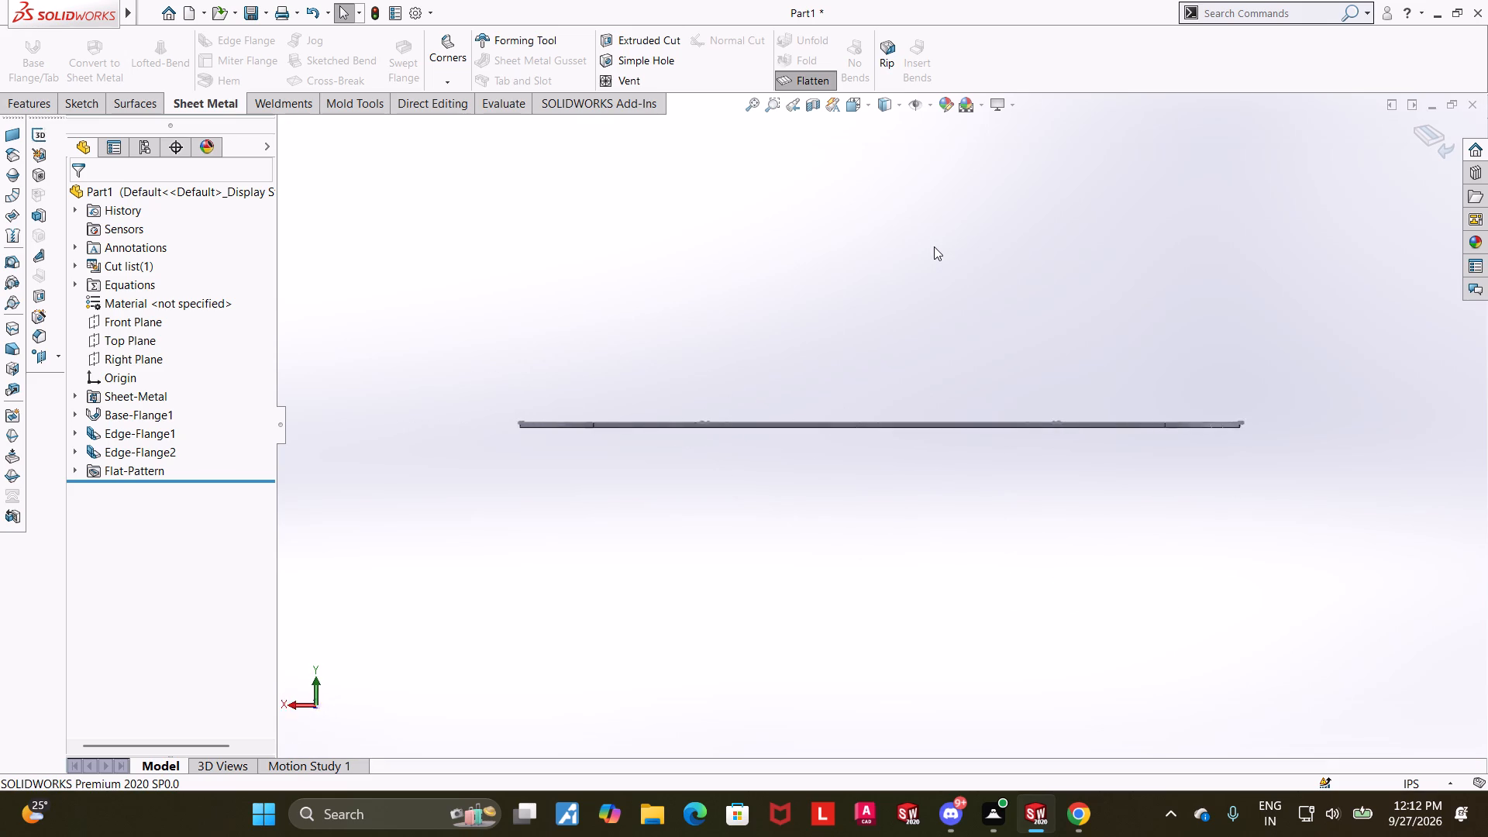
pyautogui.hotkey('ctrl', '4')
pyautogui.hotkey('ctrl', '5')
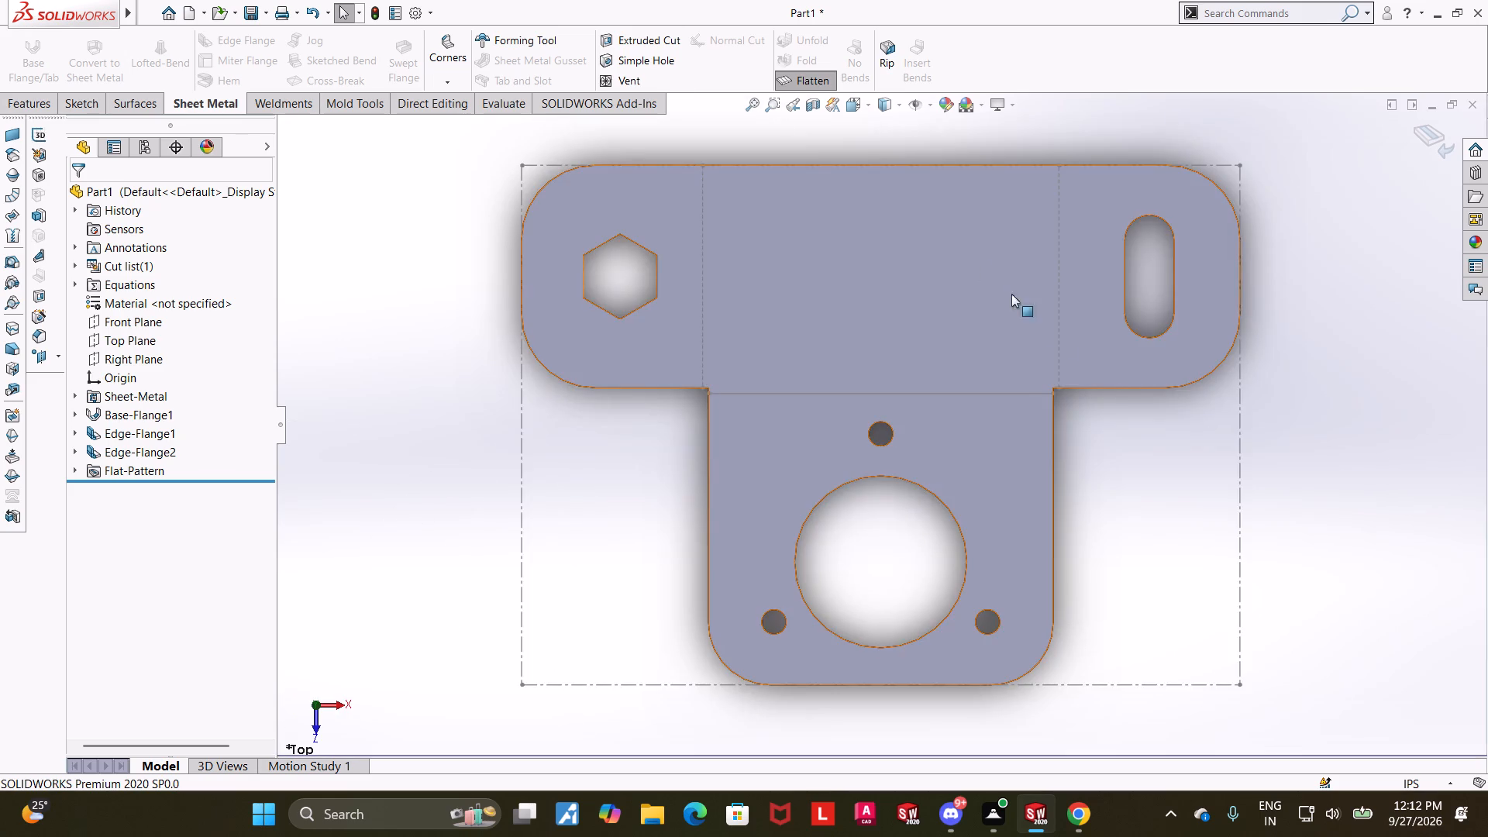
pyautogui.scroll(5, 1059, 332)
pyautogui.moveTo(877, 433); pyautogui.dragTo(1143, 546, button='middle')
pyautogui.moveTo(830, 270); pyautogui.dragTo(904, 573, button='middle')
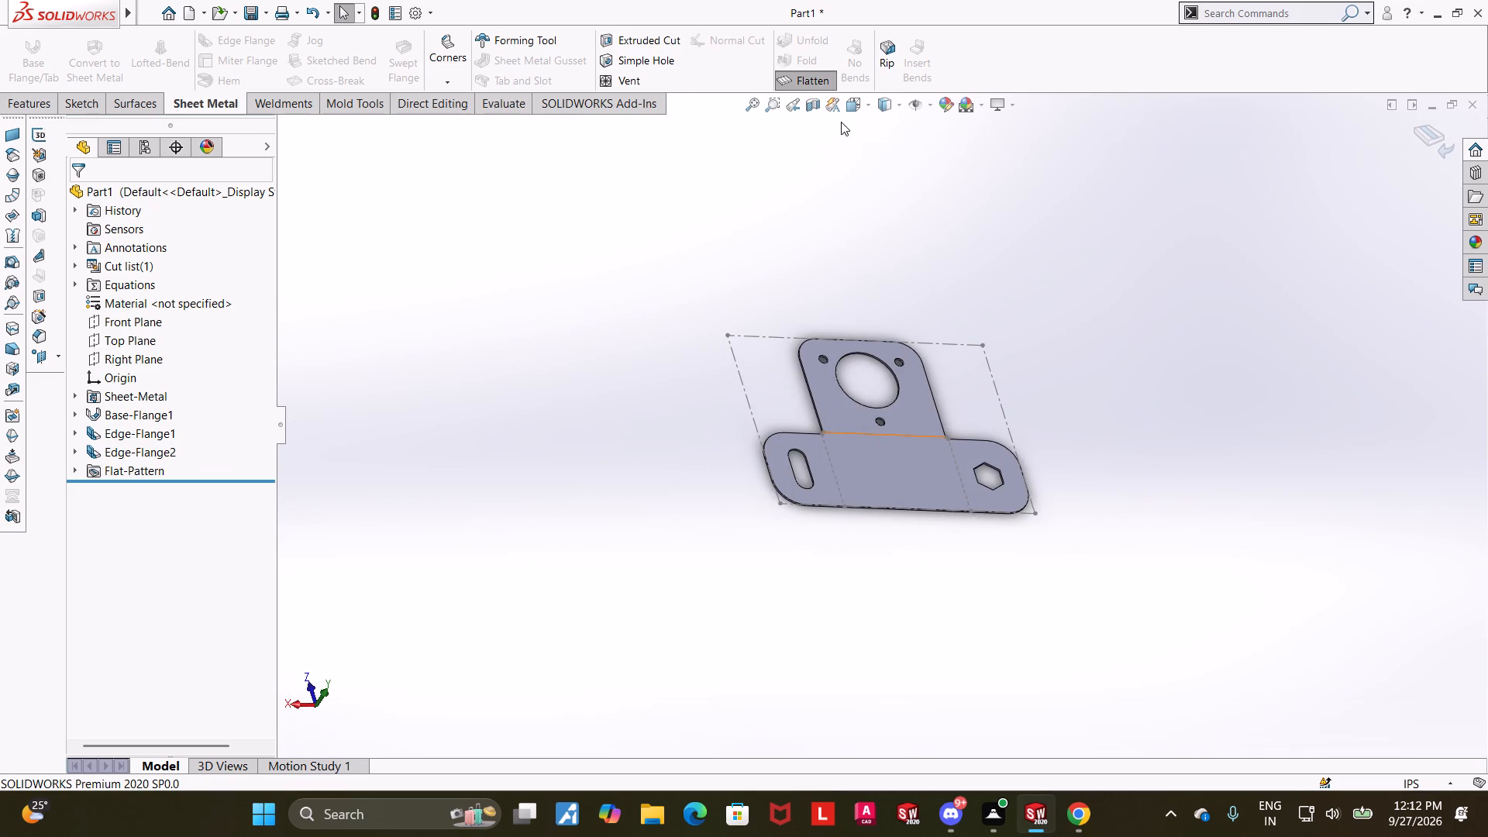
pyautogui.click(845, 114)
pyautogui.click(762, 401)
# Export the flat pattern to DXF/DWG, using the Dwg file type and the file name flanged hanger bracket.
pyautogui.rightClick(965, 456)
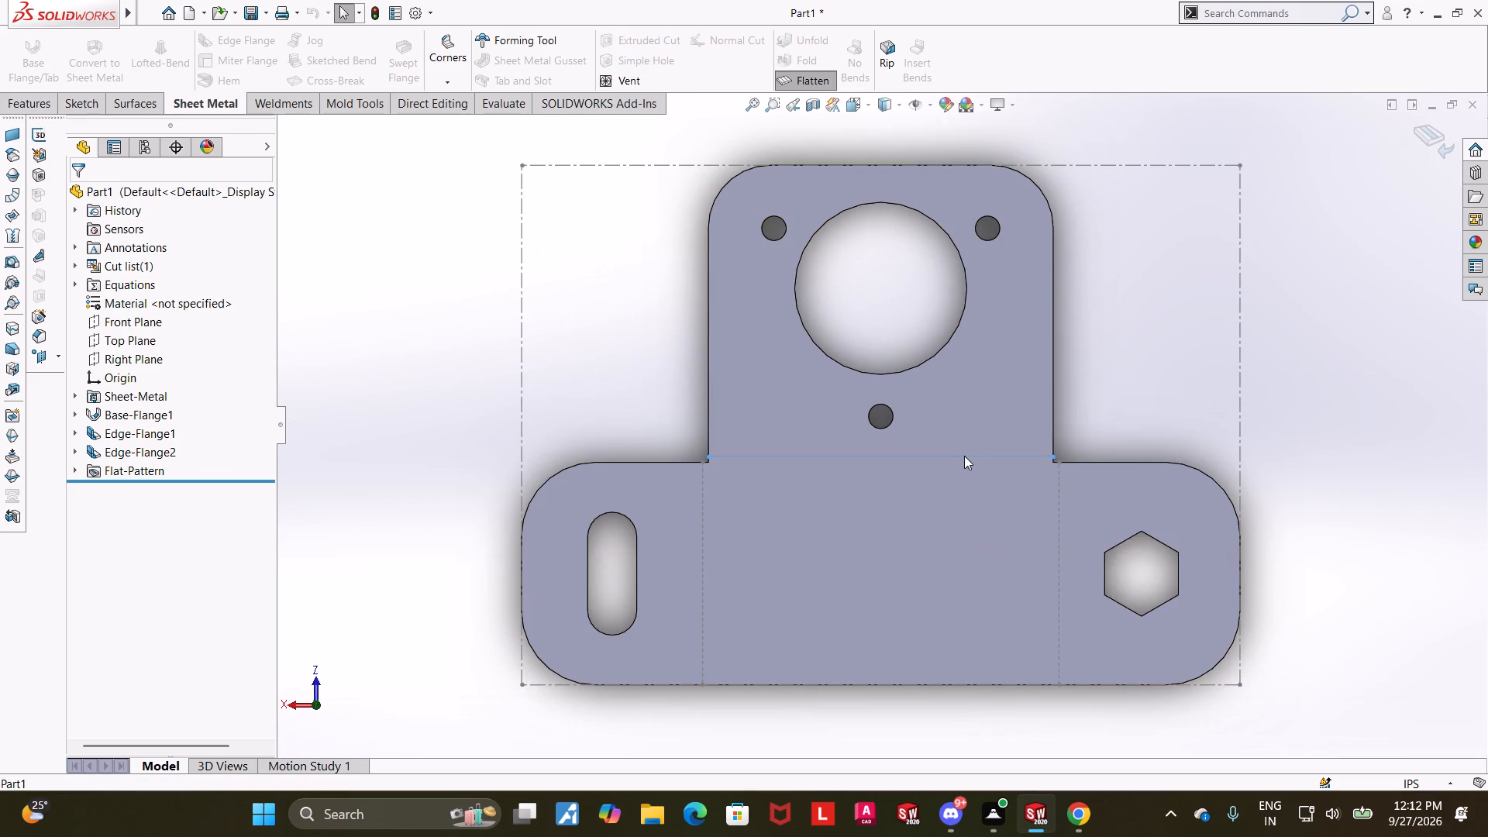
pyautogui.click(1360, 365)
pyautogui.rightClick(915, 407)
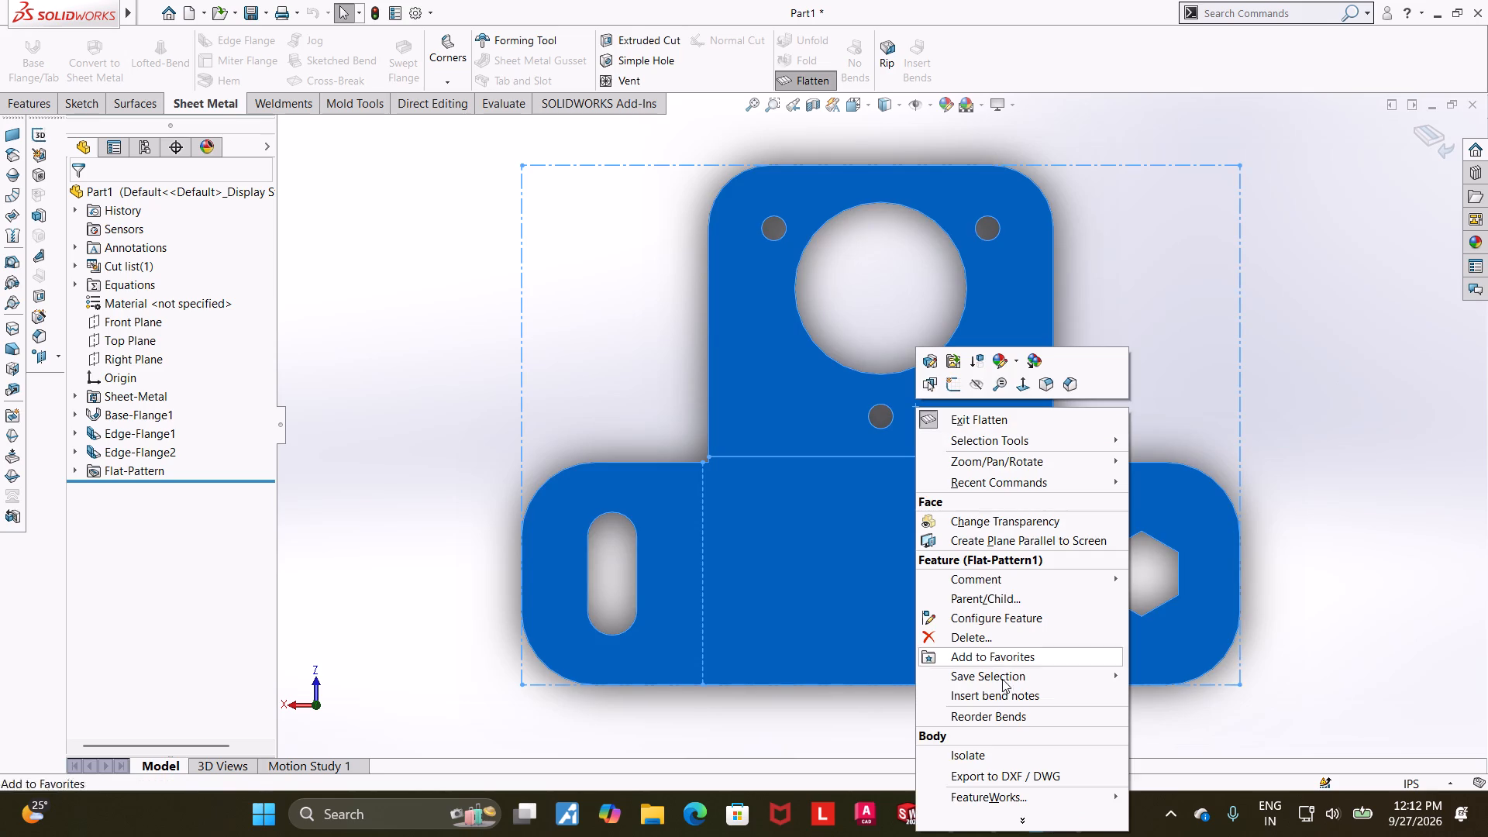
pyautogui.click(973, 773)
pyautogui.click(668, 490)
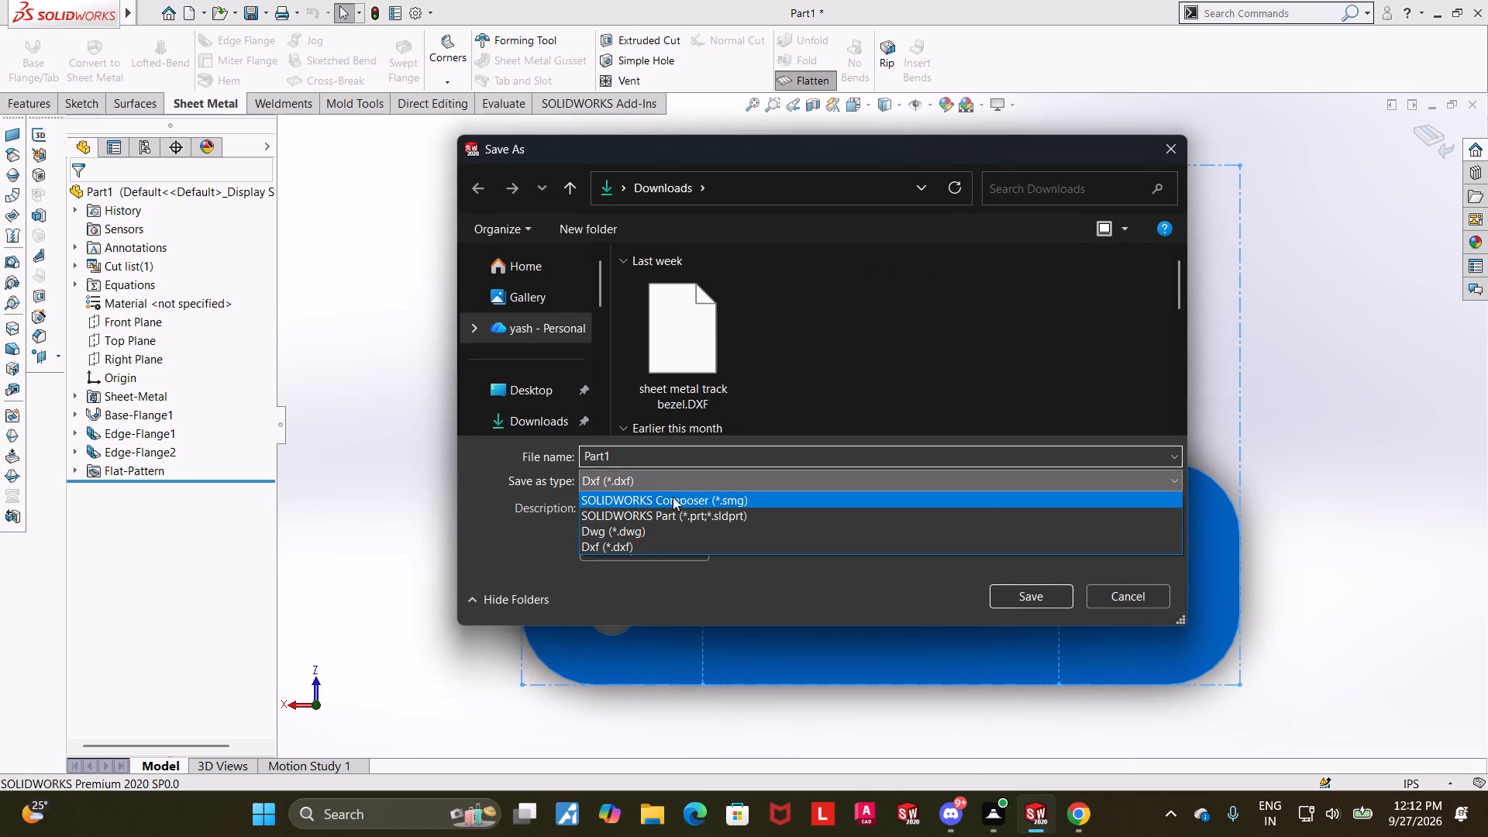
pyautogui.click(657, 533)
pyautogui.write('flang')
pyautogui.press('=')
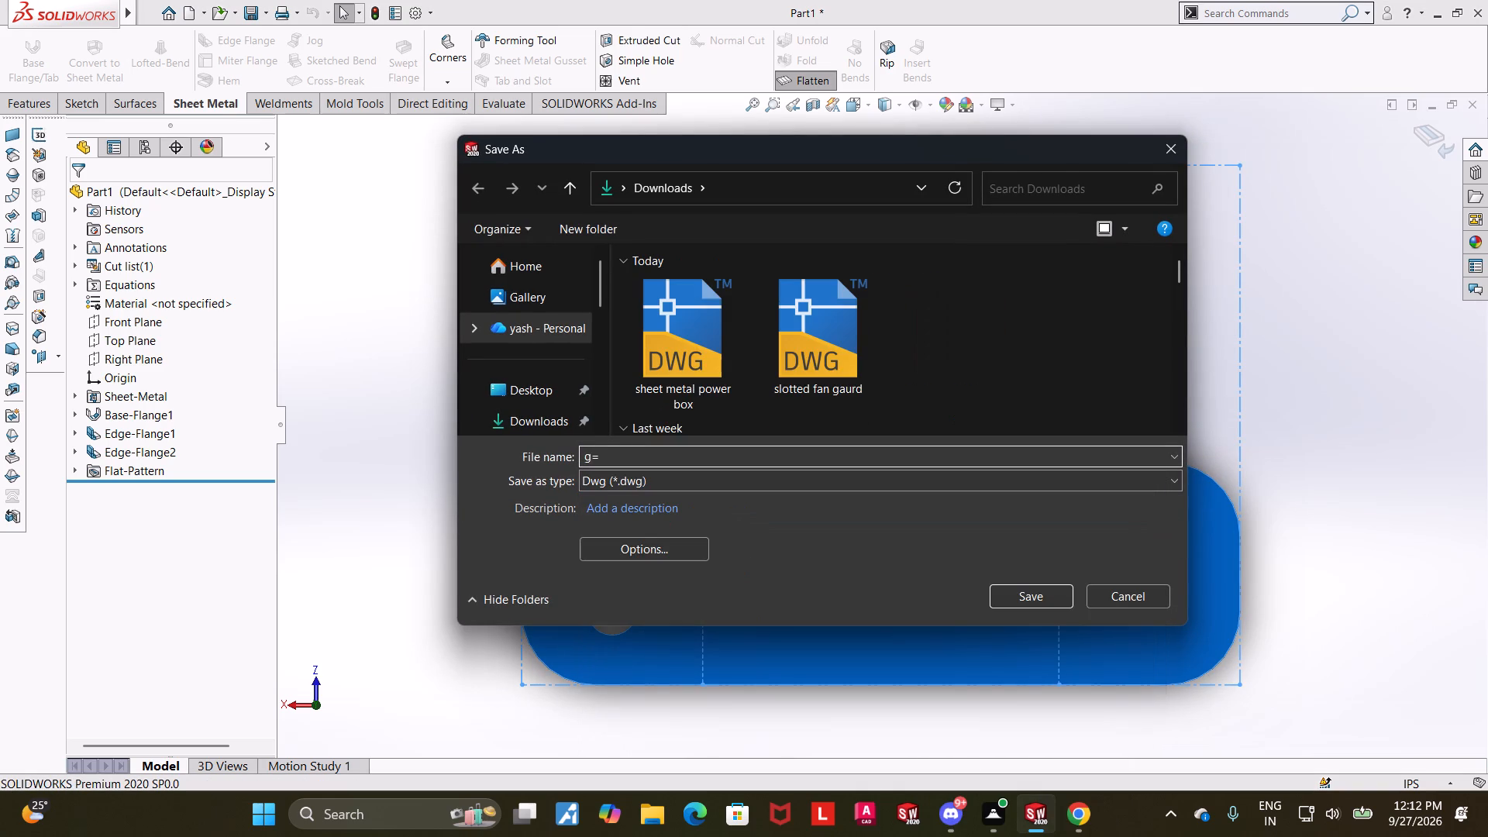
pyautogui.press('BackSpace')
pyautogui.press('BackSpace')
pyautogui.press('BackSpace')
pyautogui.write('flanghe')
pyautogui.press('BackSpace')
pyautogui.press('BackSpace')
pyautogui.write('ed hanga')
pyautogui.press('BackSpace')
pyautogui.write('er bracke t')
pyautogui.press('BackSpace')
pyautogui.press('BackSpace')
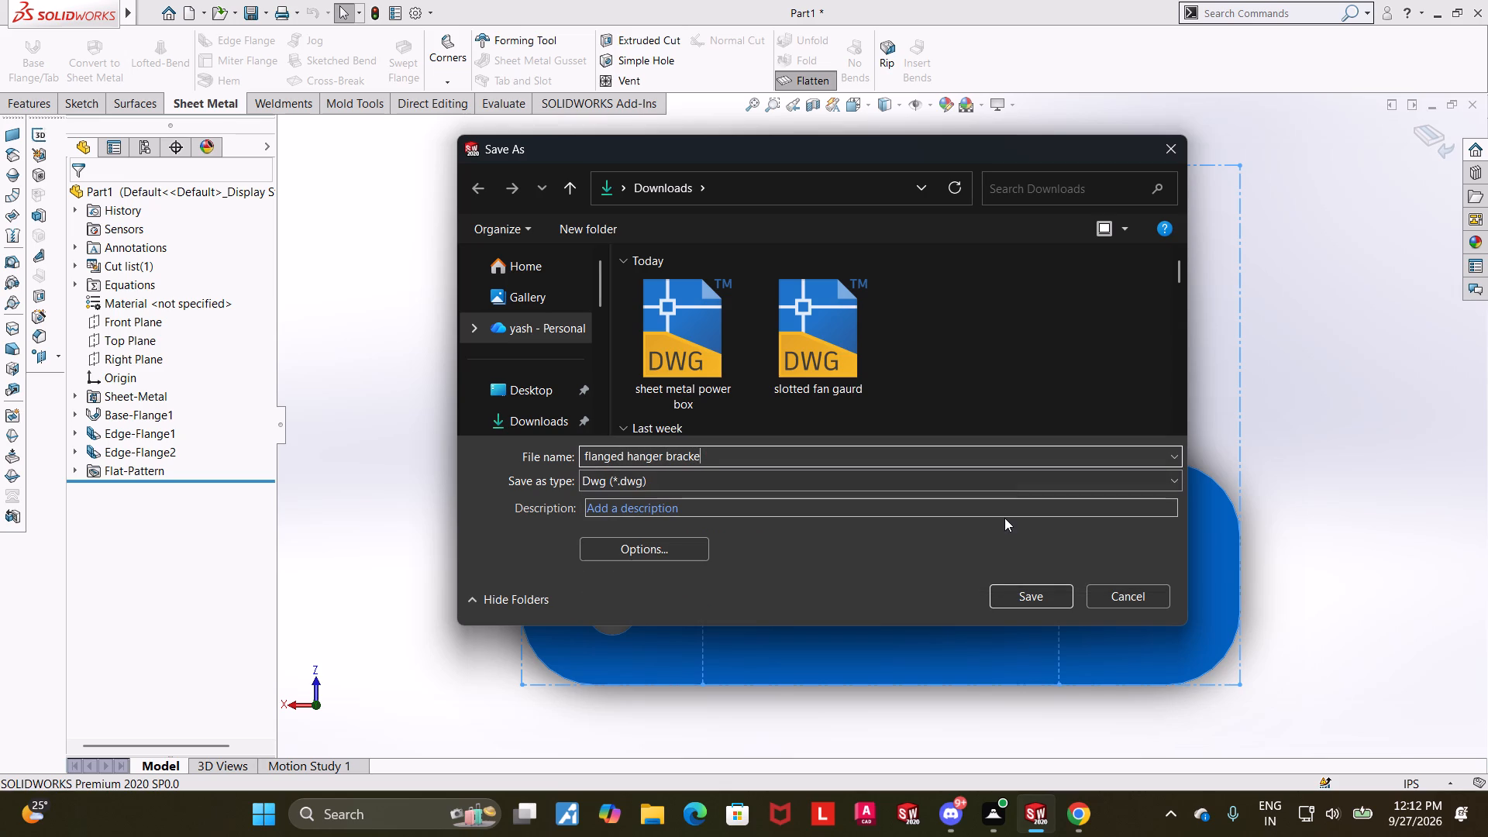
pyautogui.press('t')
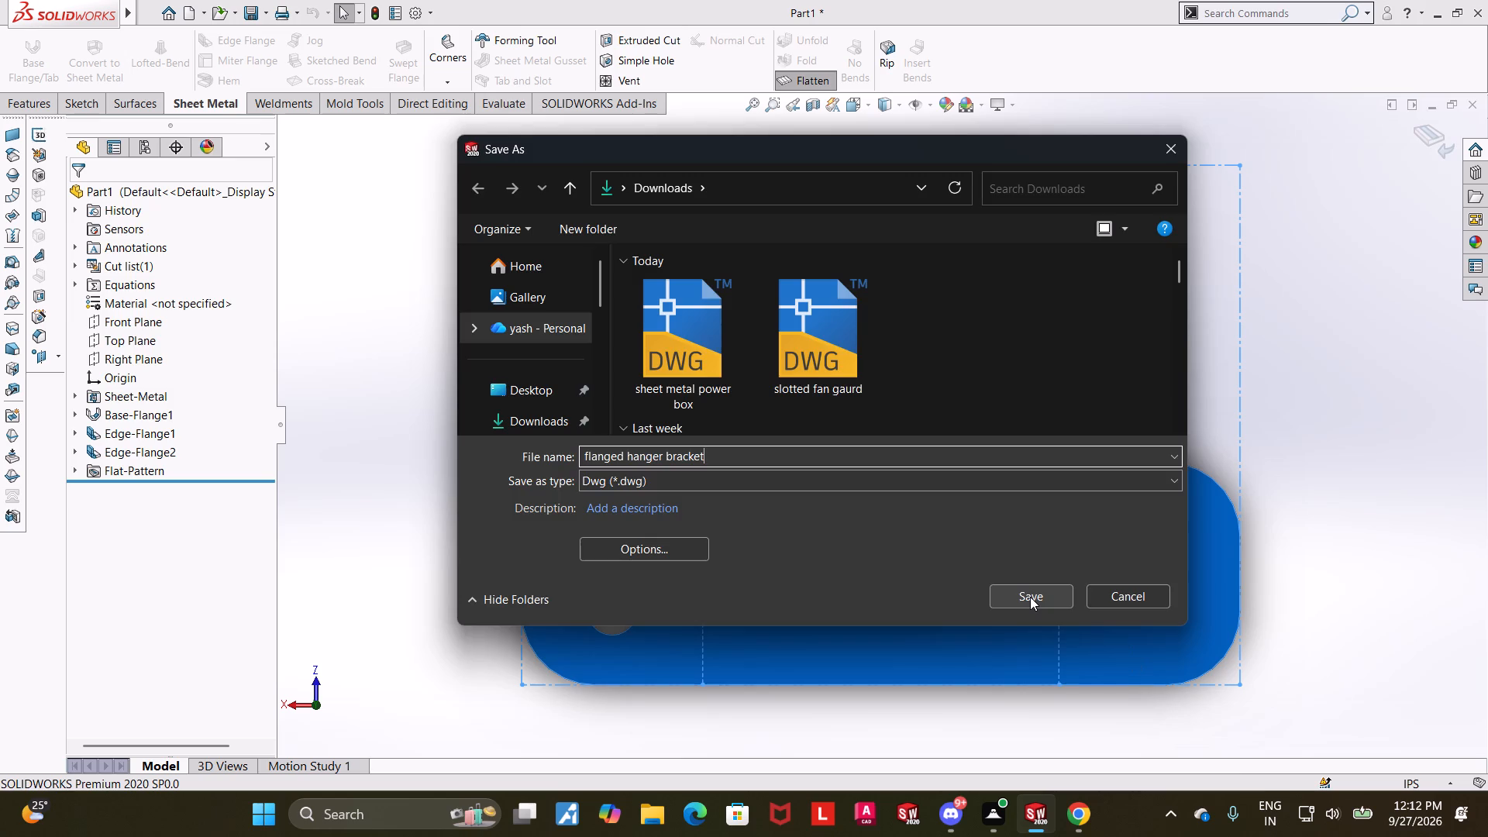
pyautogui.click(1030, 597)
# Export as Sheet metal with geometry, hidden edges, bend lines, sketches and bounding box, and save the cleanup preview.
pyautogui.click(98, 246)
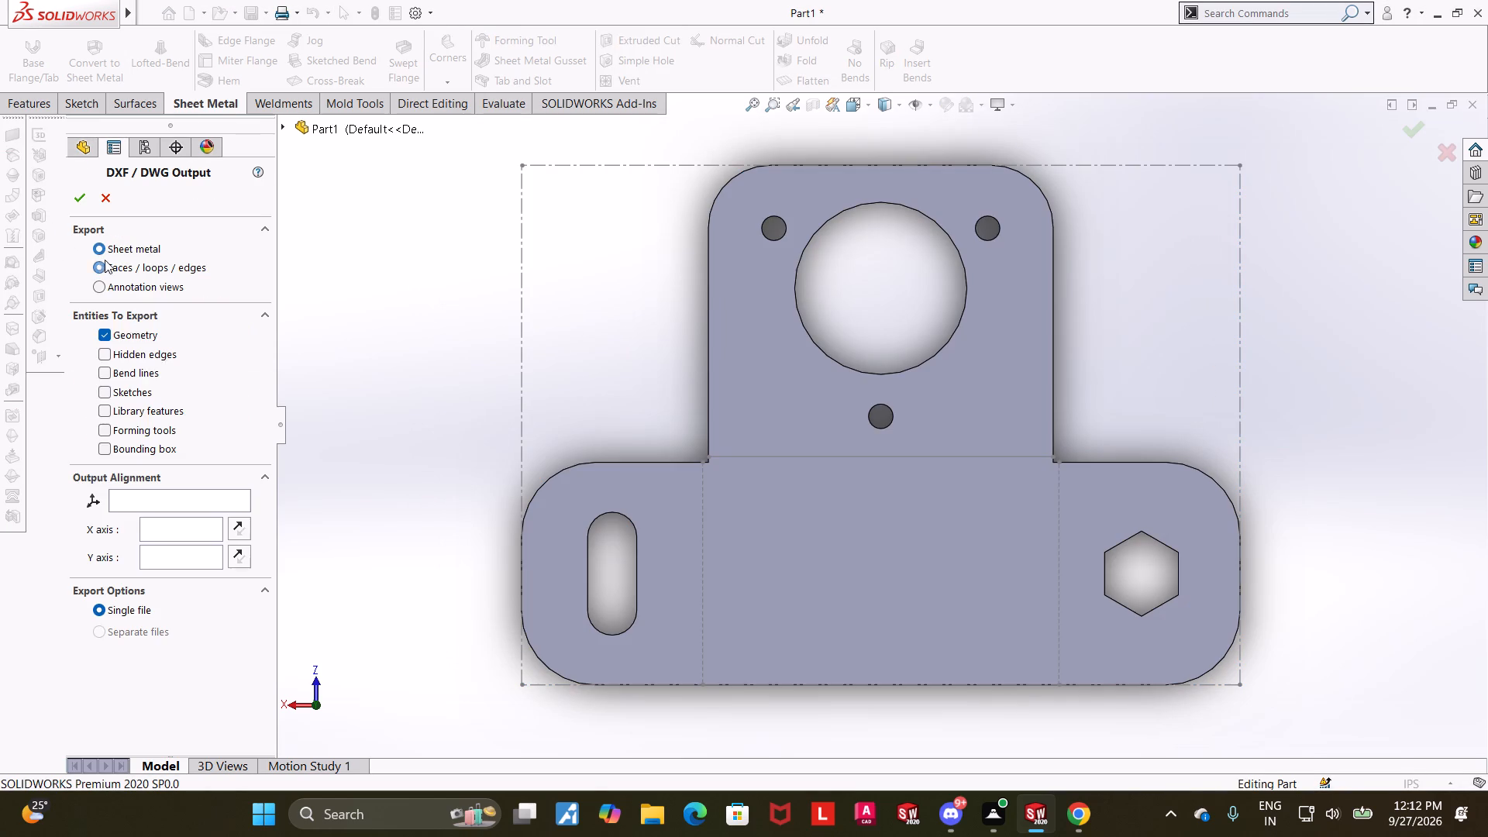
pyautogui.click(108, 354)
pyautogui.click(106, 375)
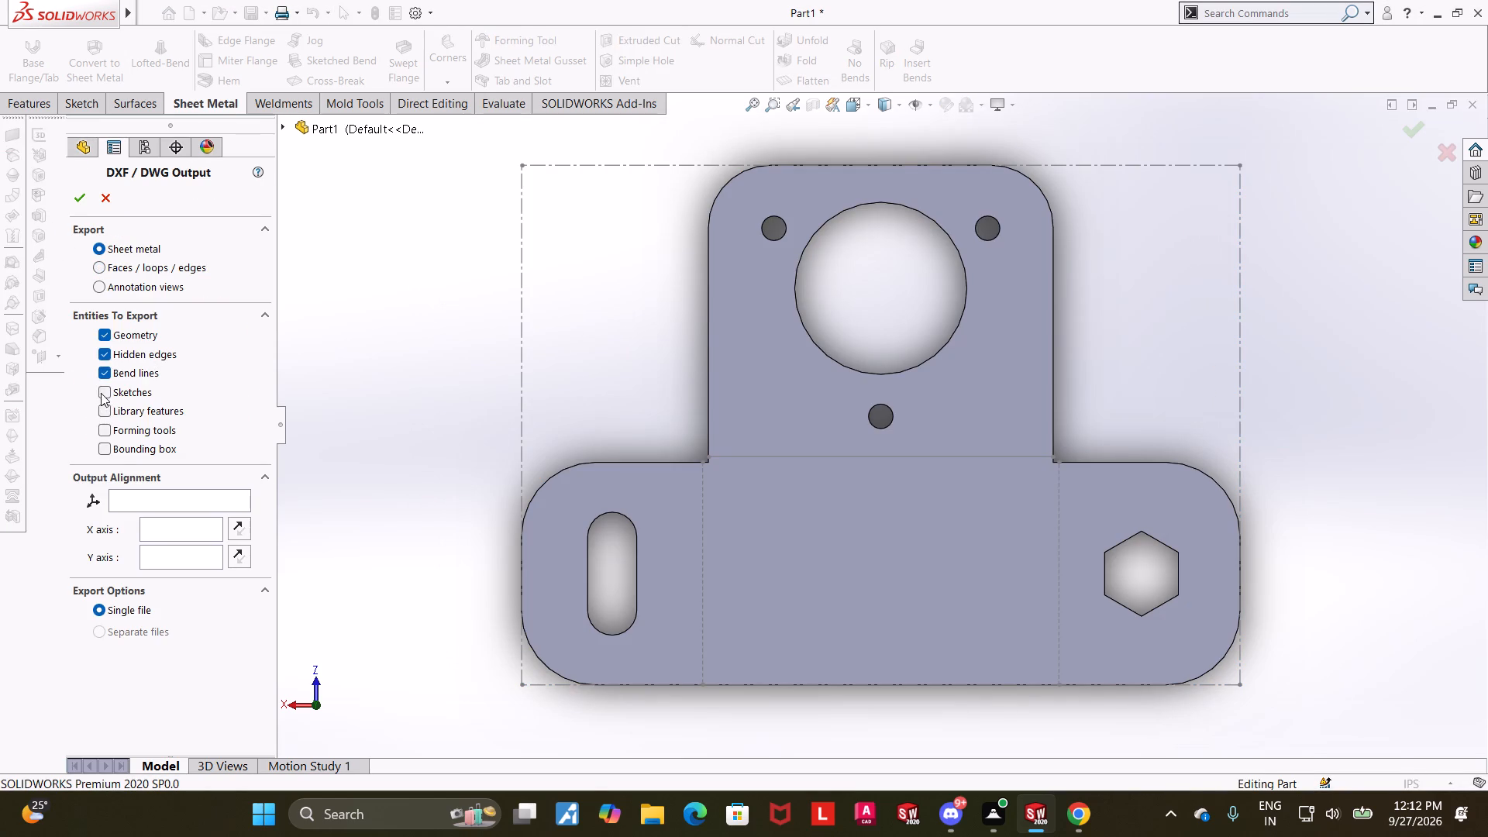
pyautogui.click(101, 393)
pyautogui.click(107, 448)
pyautogui.click(77, 198)
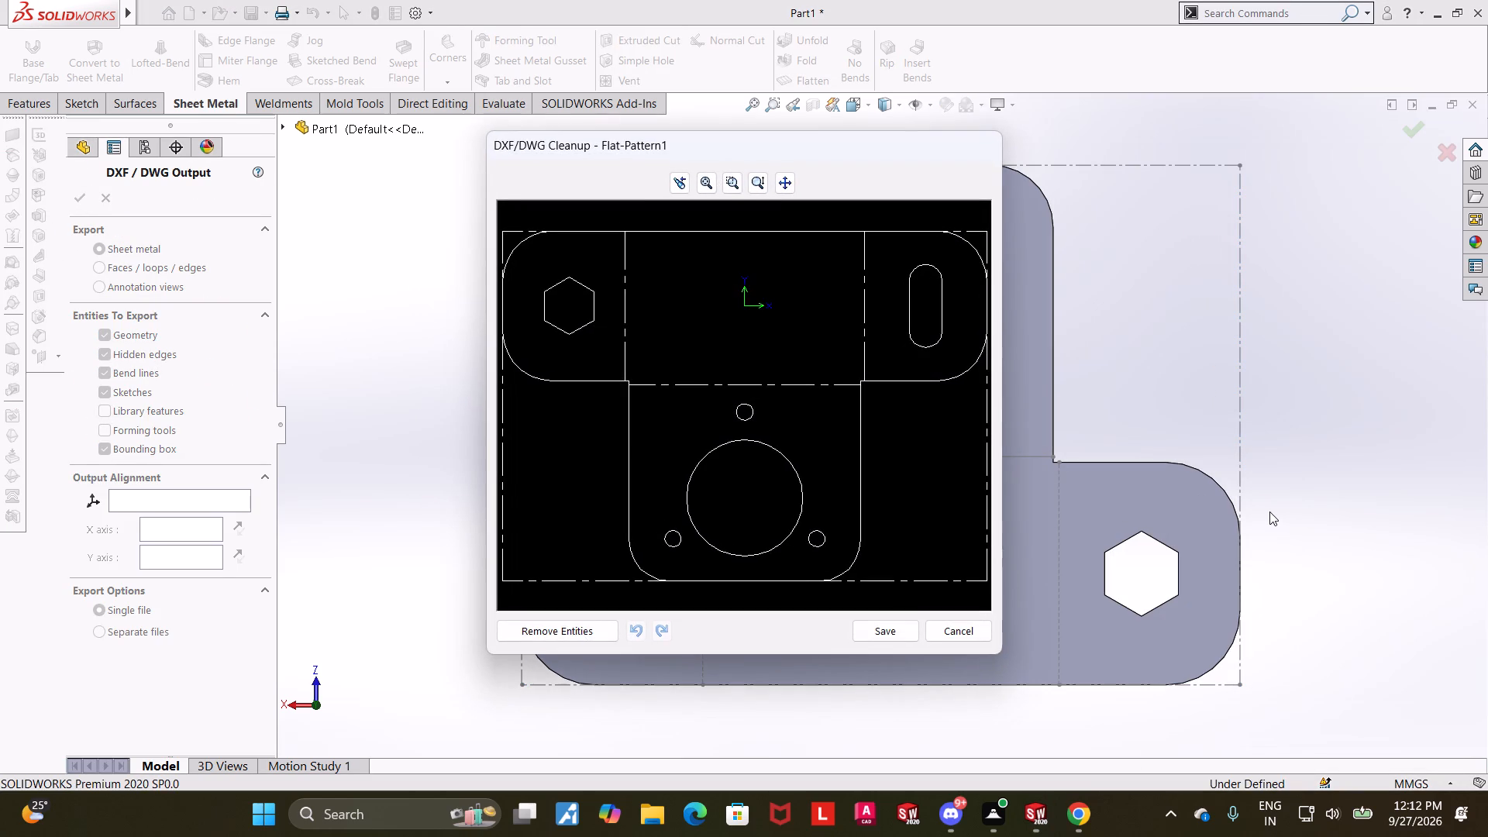
pyautogui.click(895, 627)
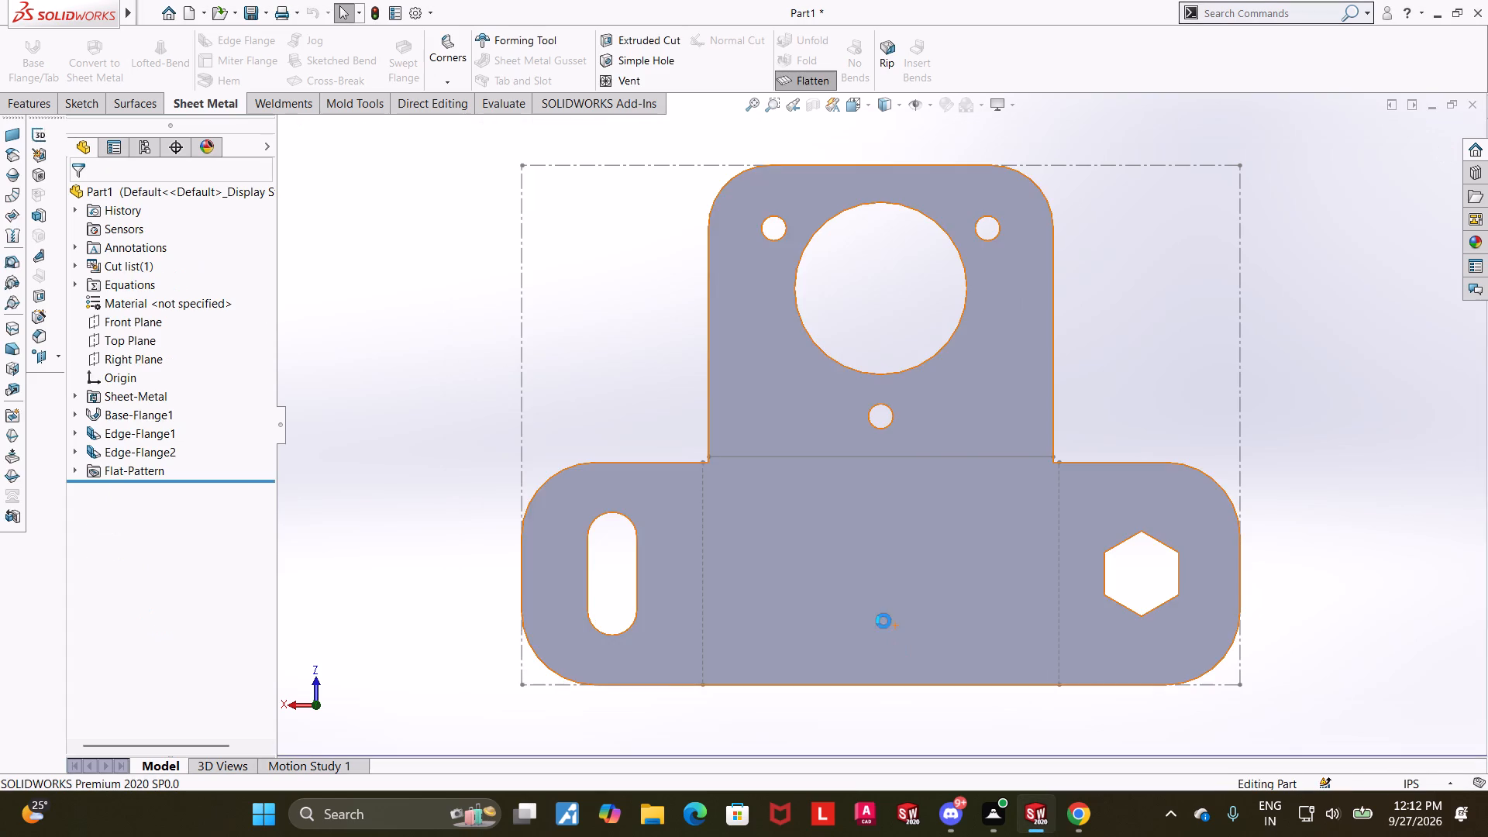
# Exit the flattened state and orient the folded bracket to an upright isometric view with the slotted flange in front.
pyautogui.scroll(1, 1152, 472)
pyautogui.click(818, 81)
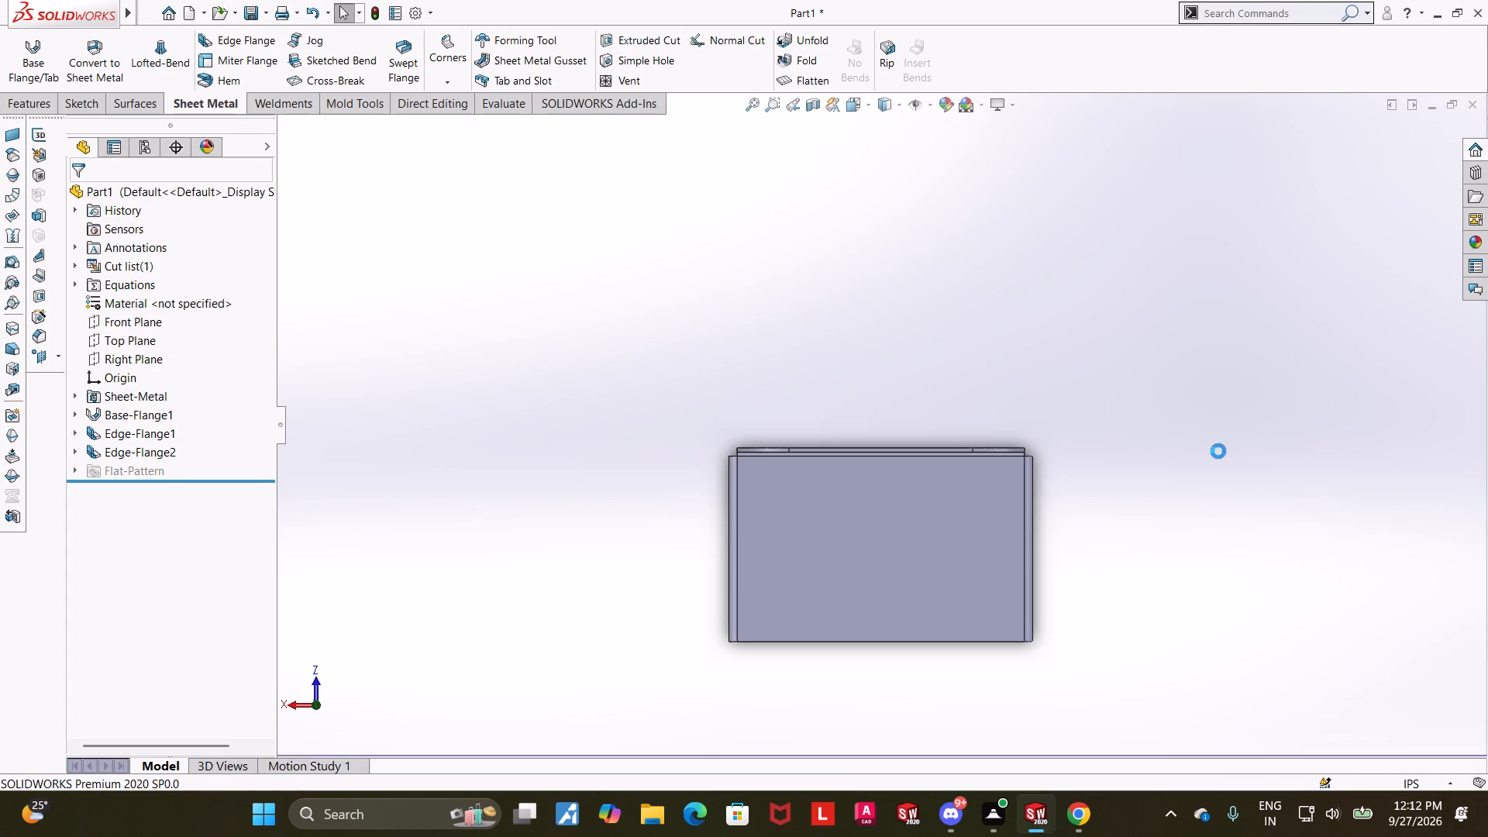
pyautogui.scroll(1, 1222, 441)
pyautogui.middleClick(1226, 358)
pyautogui.moveTo(1183, 398); pyautogui.dragTo(1147, 274, button='middle')
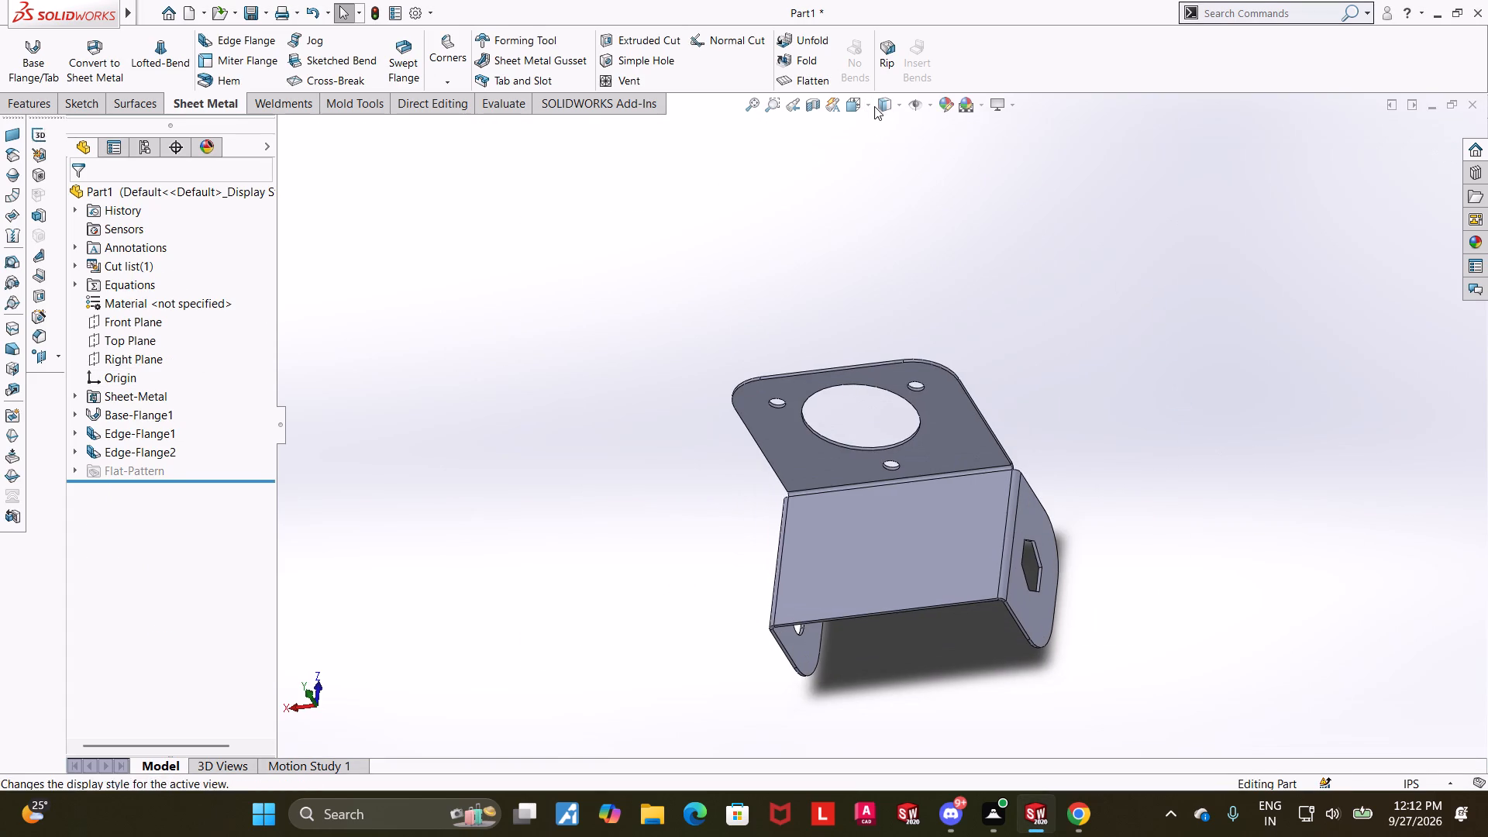
pyautogui.click(856, 106)
pyautogui.click(529, 552)
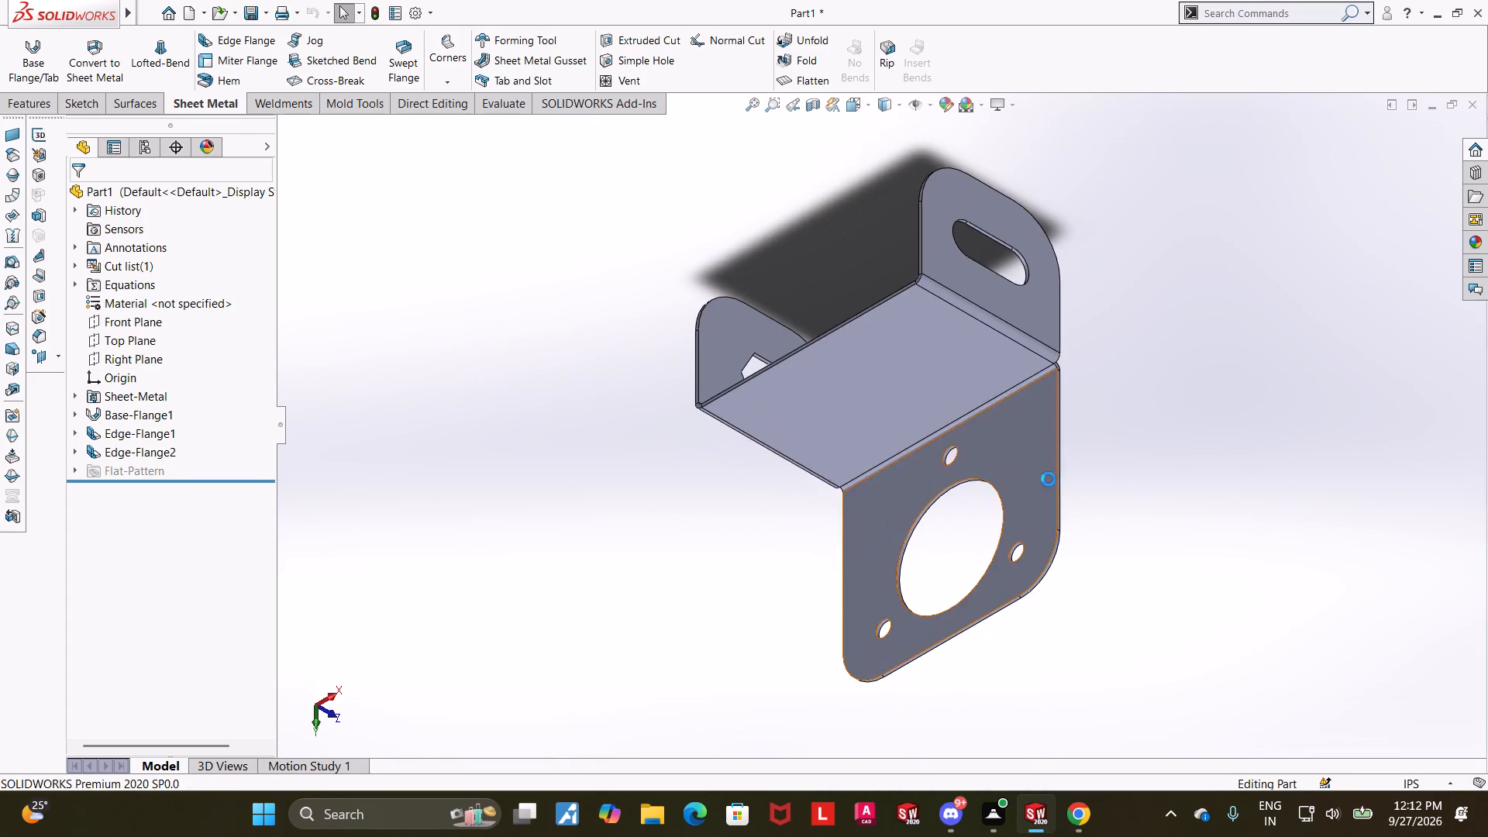
pyautogui.moveTo(970, 481); pyautogui.dragTo(1292, 635, button='middle')
pyautogui.moveTo(784, 323); pyautogui.dragTo(839, 460, button='middle')
pyautogui.scroll(-1, 839, 460)
pyautogui.click(854, 102)
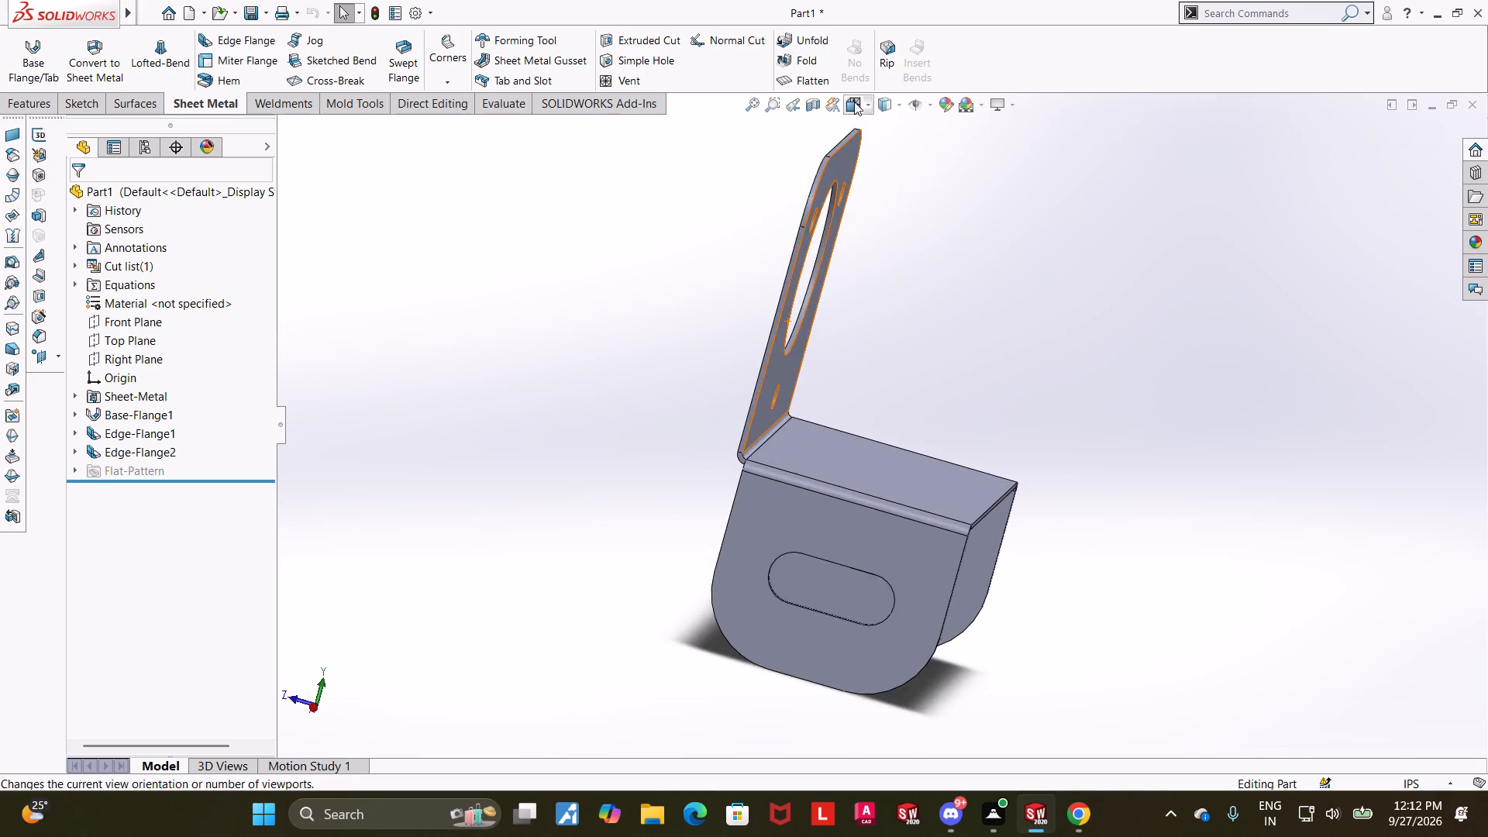
pyautogui.click(828, 436)
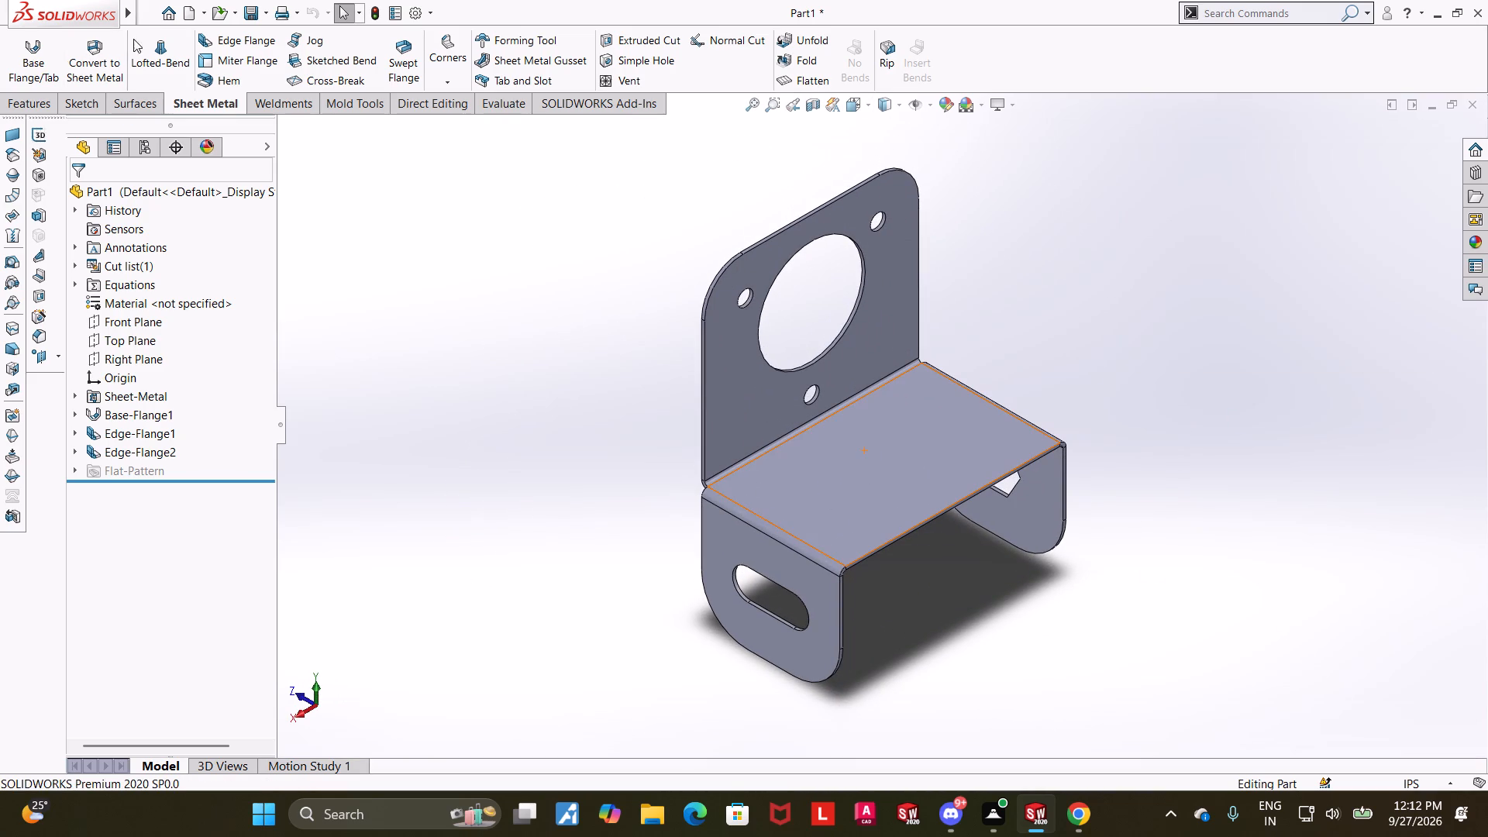
# Save the part in Downloads as a SOLIDWORKS Part named flanged hangar bracket.
pyautogui.click(176, 207)
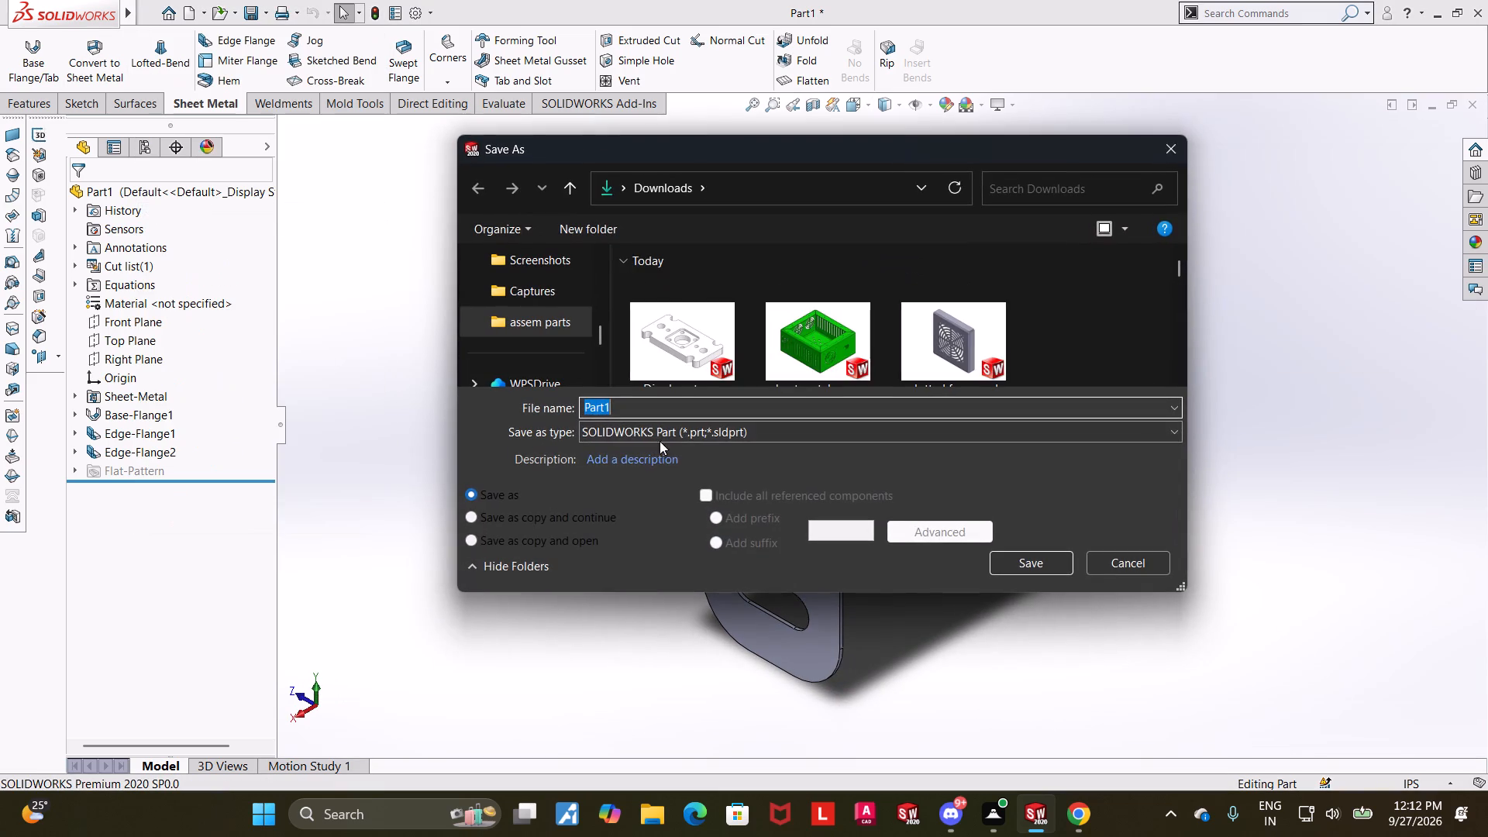
pyautogui.click(666, 432)
pyautogui.click(1326, 321)
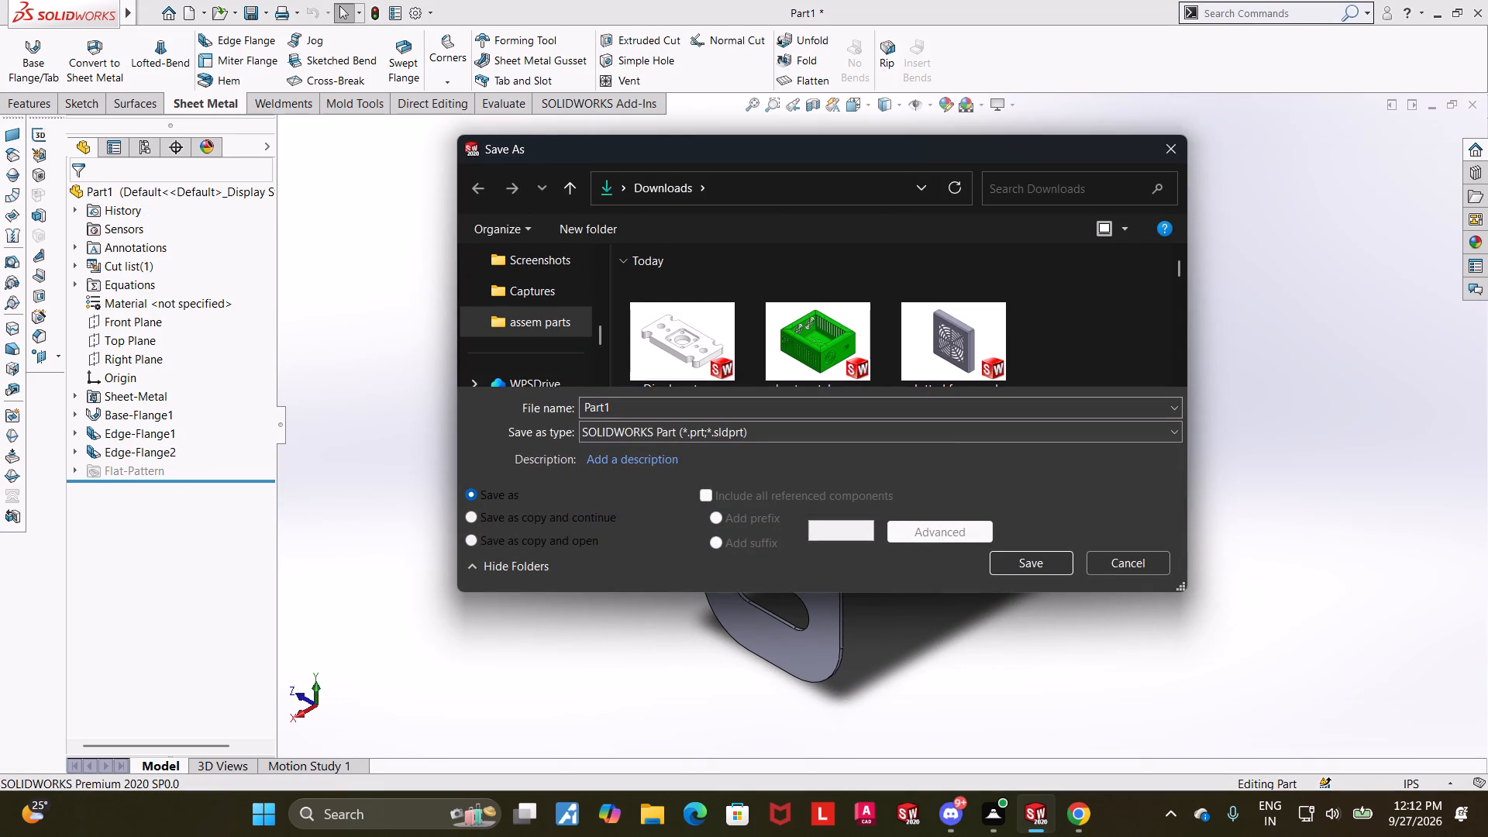
pyautogui.moveTo(796, 407); pyautogui.dragTo(438, 414)
pyautogui.write('flanged hangar b')
pyautogui.press('BackSpace')
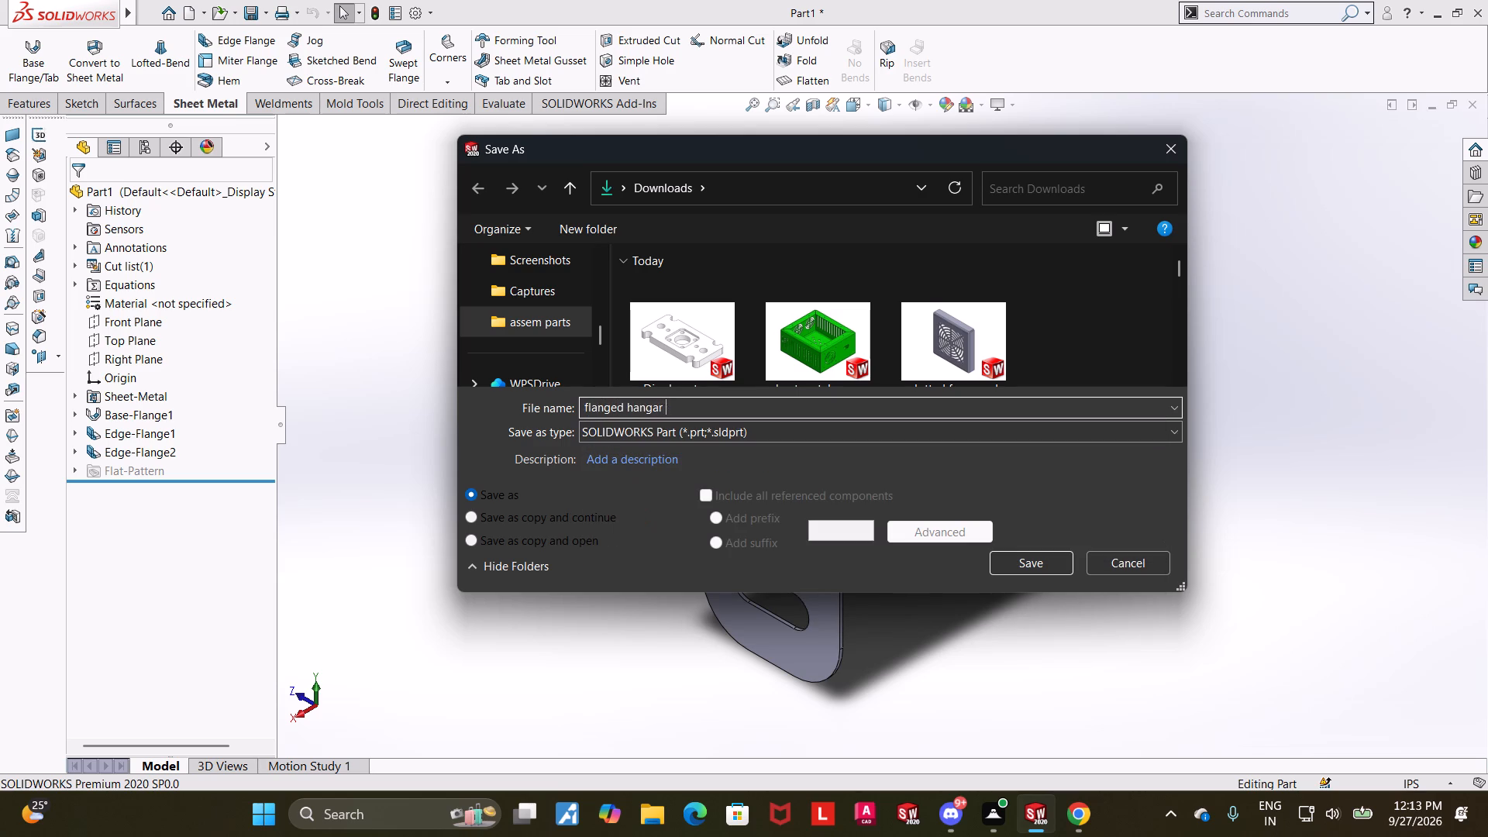
pyautogui.press('BackSpace')
pyautogui.press('space')
pyautogui.write('bracke t')
pyautogui.press('space')
pyautogui.press('BackSpace')
pyautogui.press('BackSpace')
pyautogui.press('BackSpace')
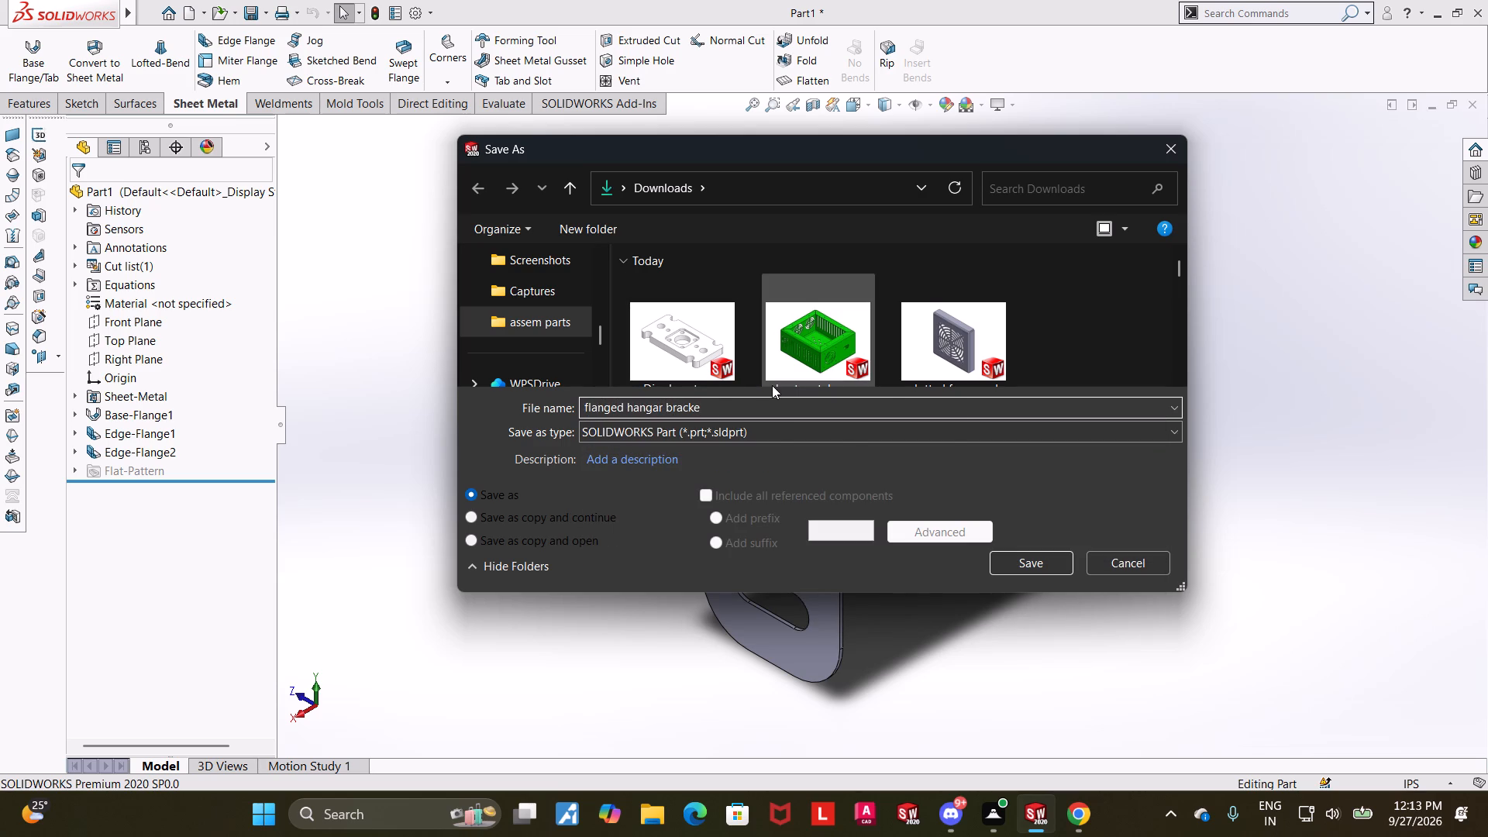
pyautogui.press('t')
pyautogui.click(1047, 570)
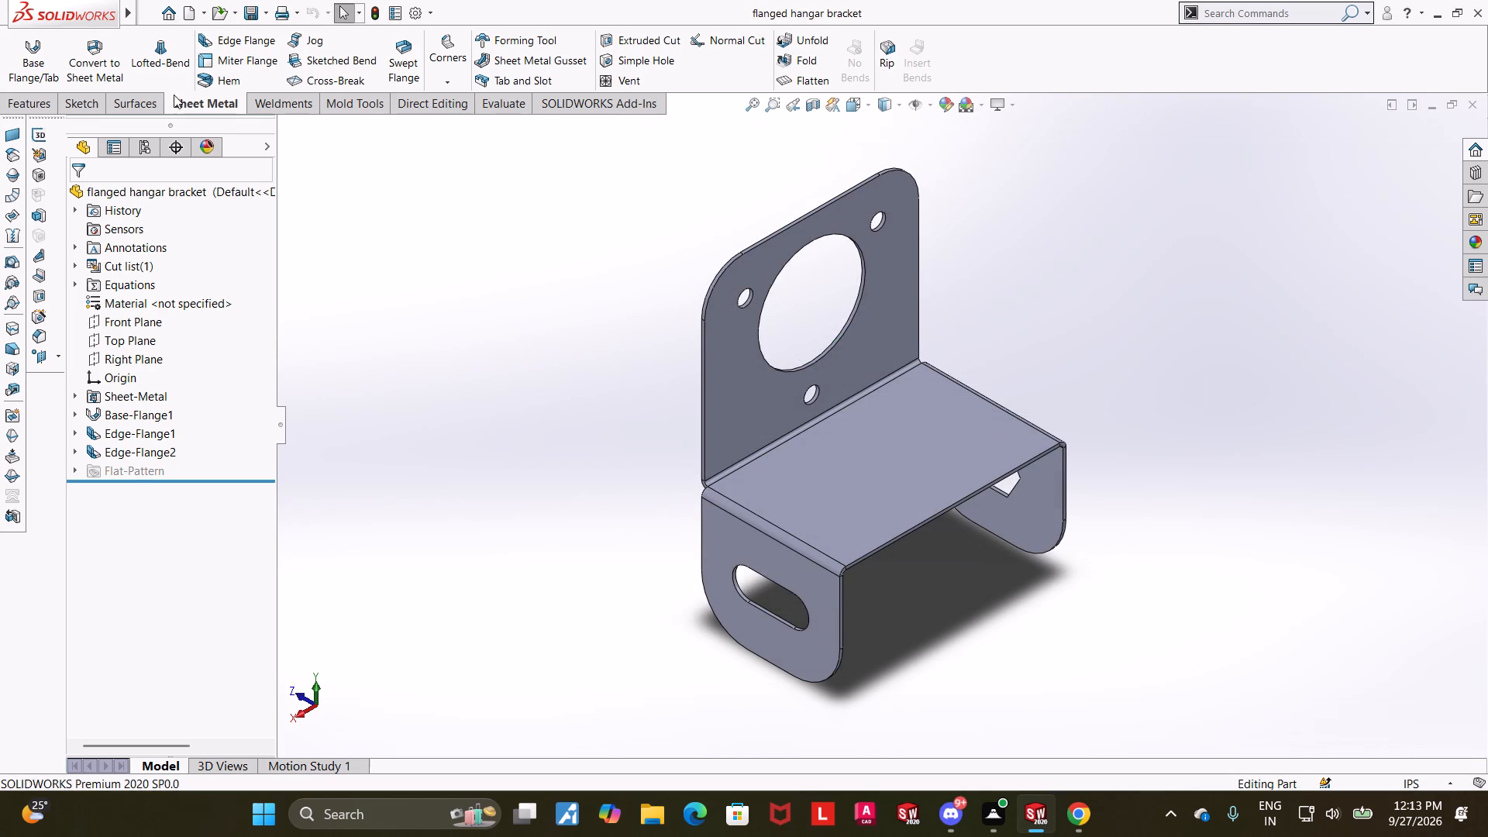
# Save a PDF copy of the folded bracket in Downloads under the name flanged hangar bracket.
pyautogui.click(191, 205)
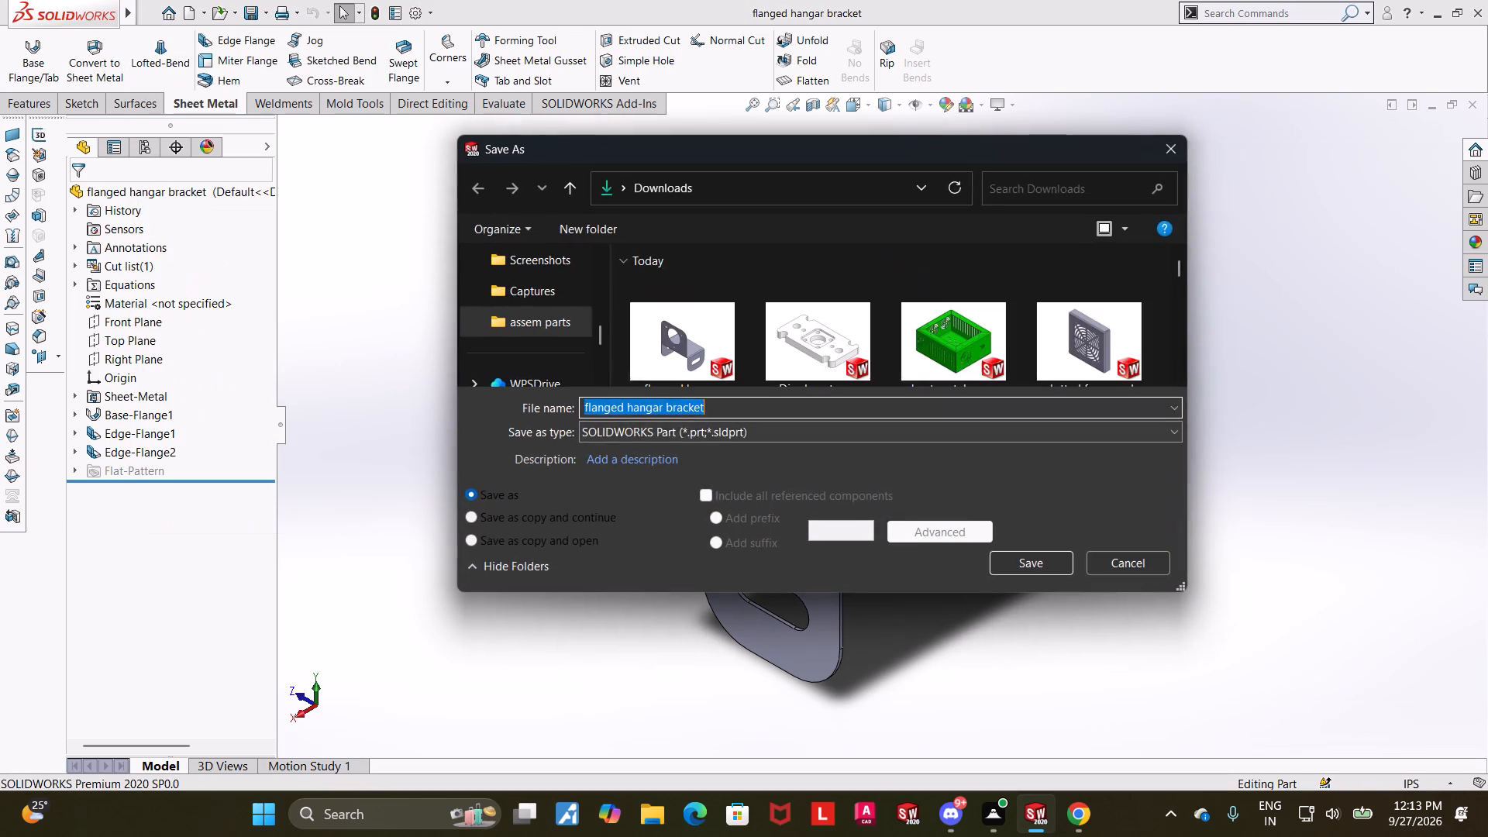
pyautogui.click(680, 431)
pyautogui.click(779, 122)
pyautogui.click(1031, 592)
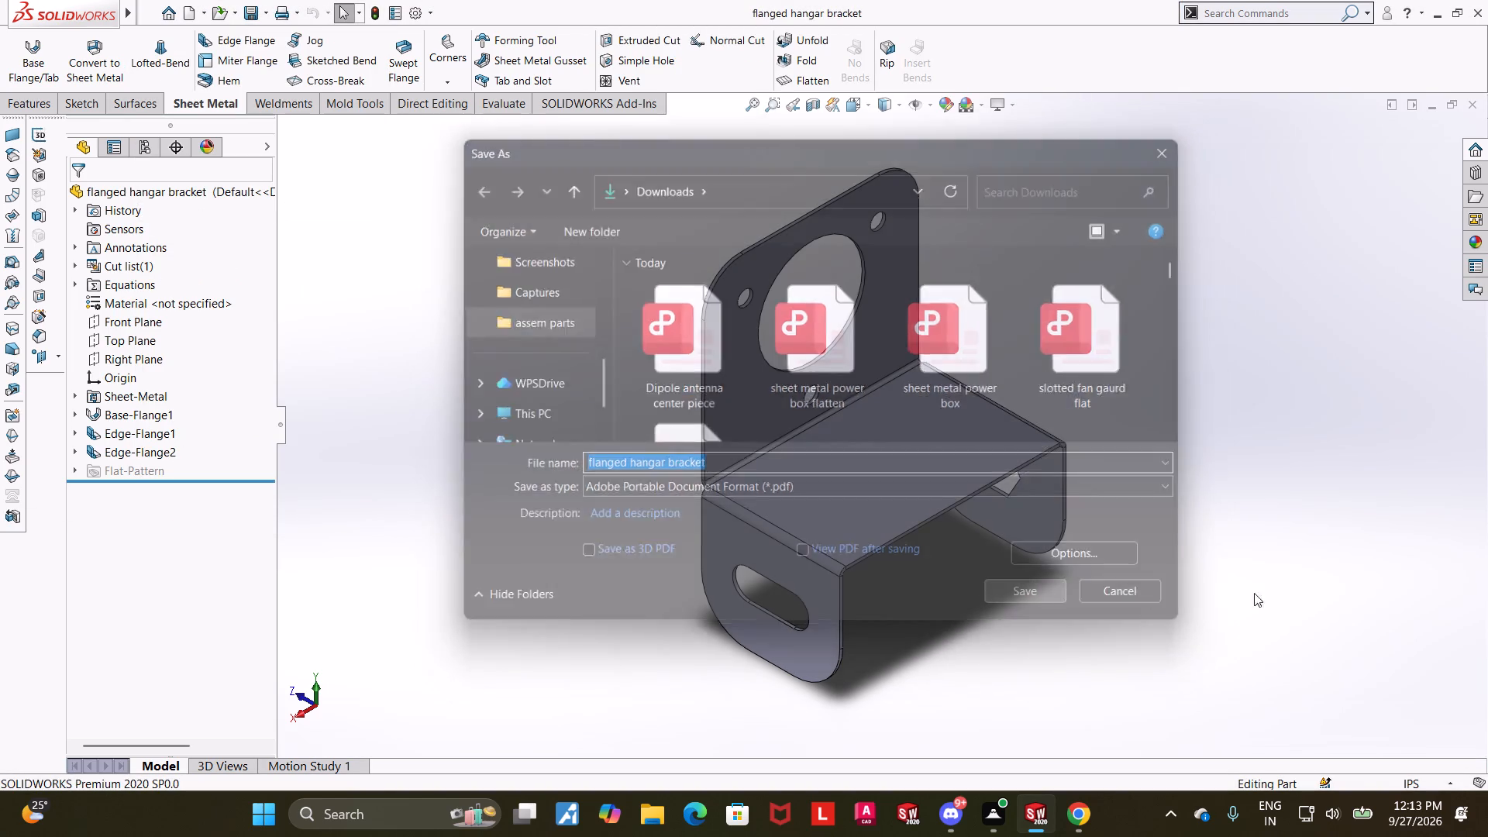
pyautogui.click(1227, 305)
# Flatten the bracket again and view the flat pattern square on, with the large-hole flange uppermost.
pyautogui.click(794, 78)
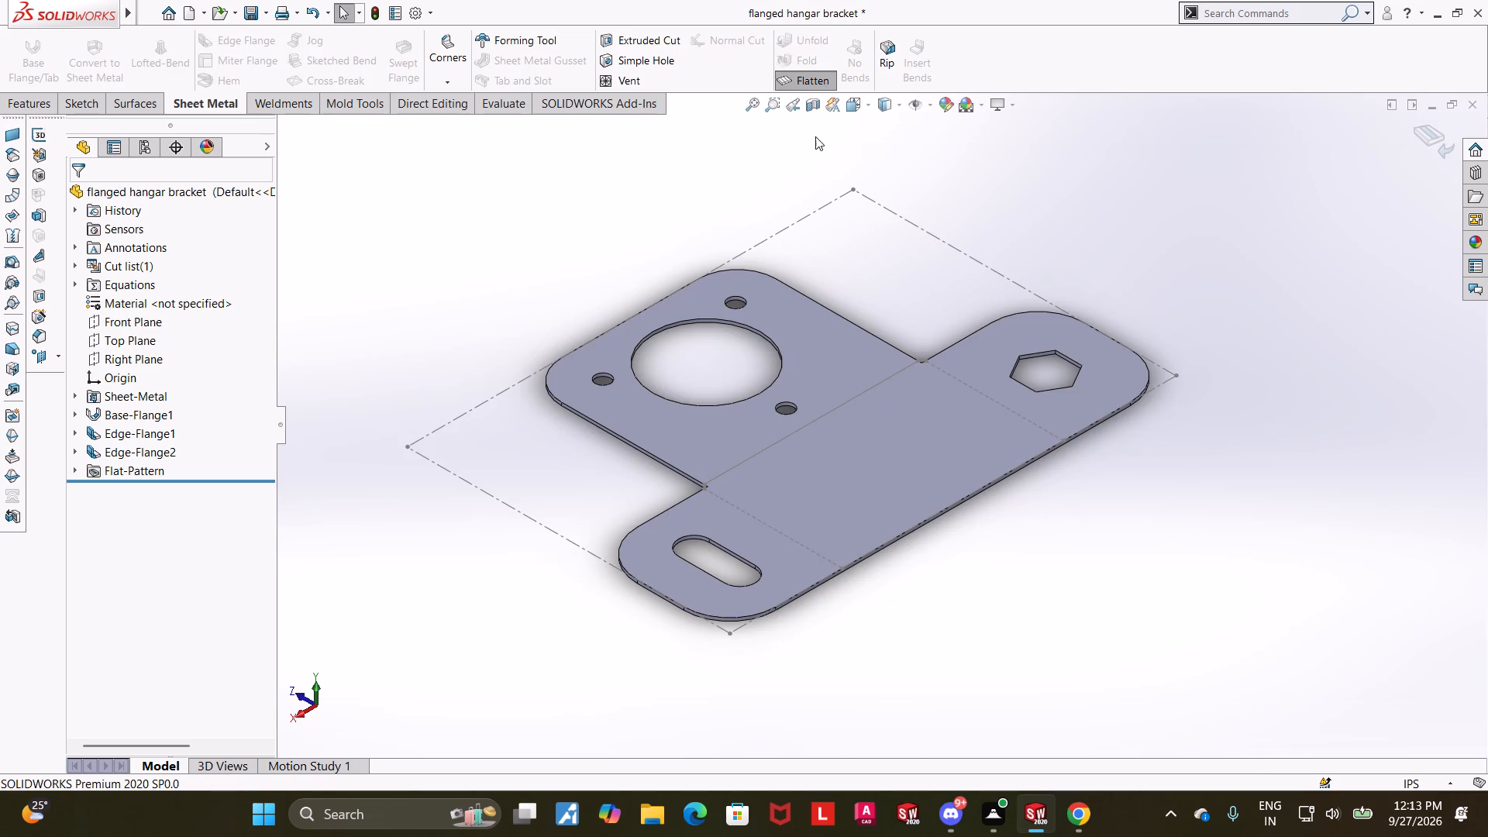
pyautogui.click(849, 111)
pyautogui.click(701, 368)
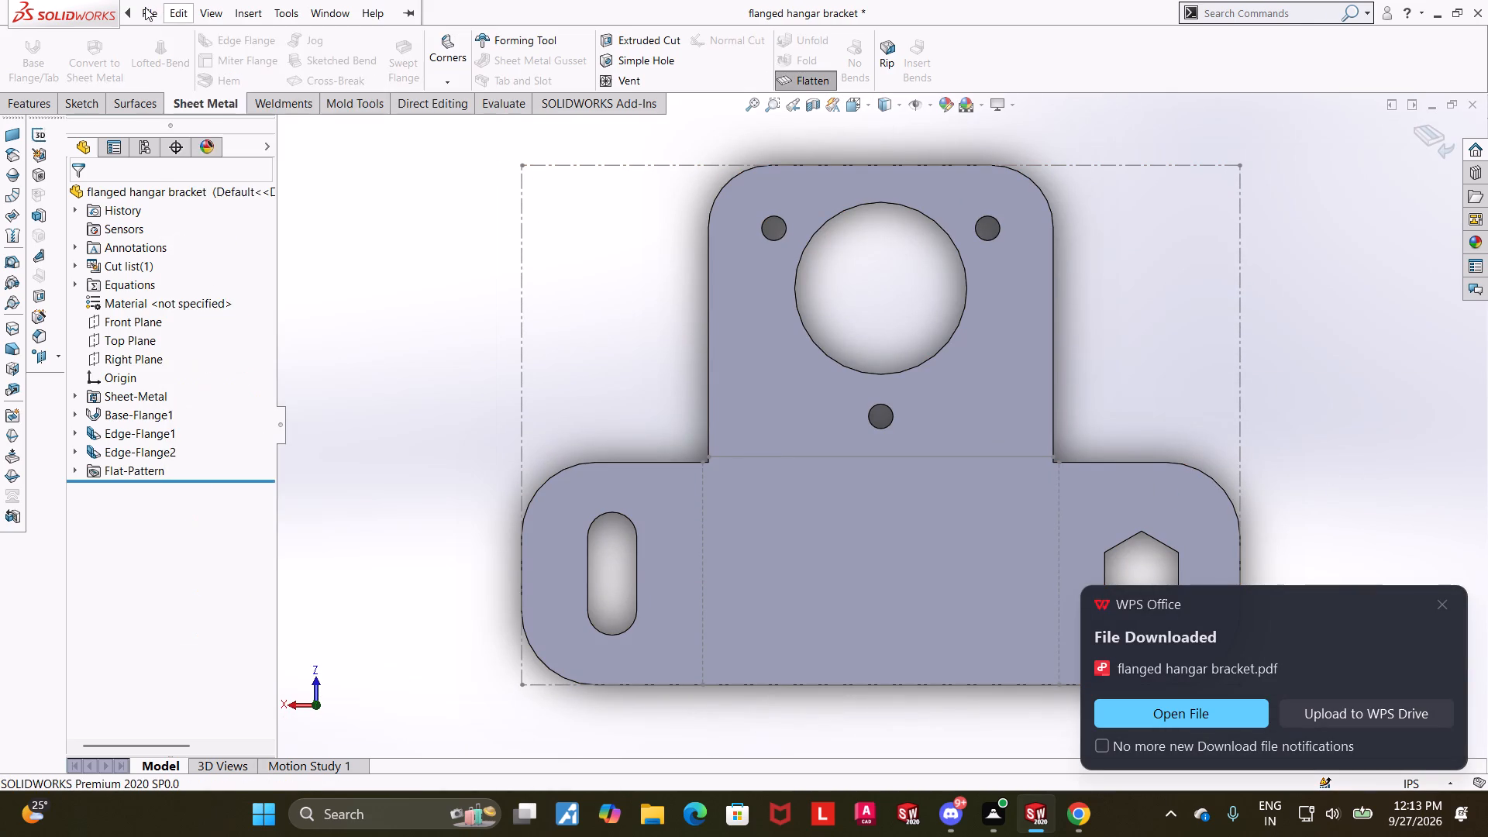
# Save the flat pattern view as an Adobe PDF named flanged hangar bracket flat.
pyautogui.click(185, 221)
pyautogui.click(708, 439)
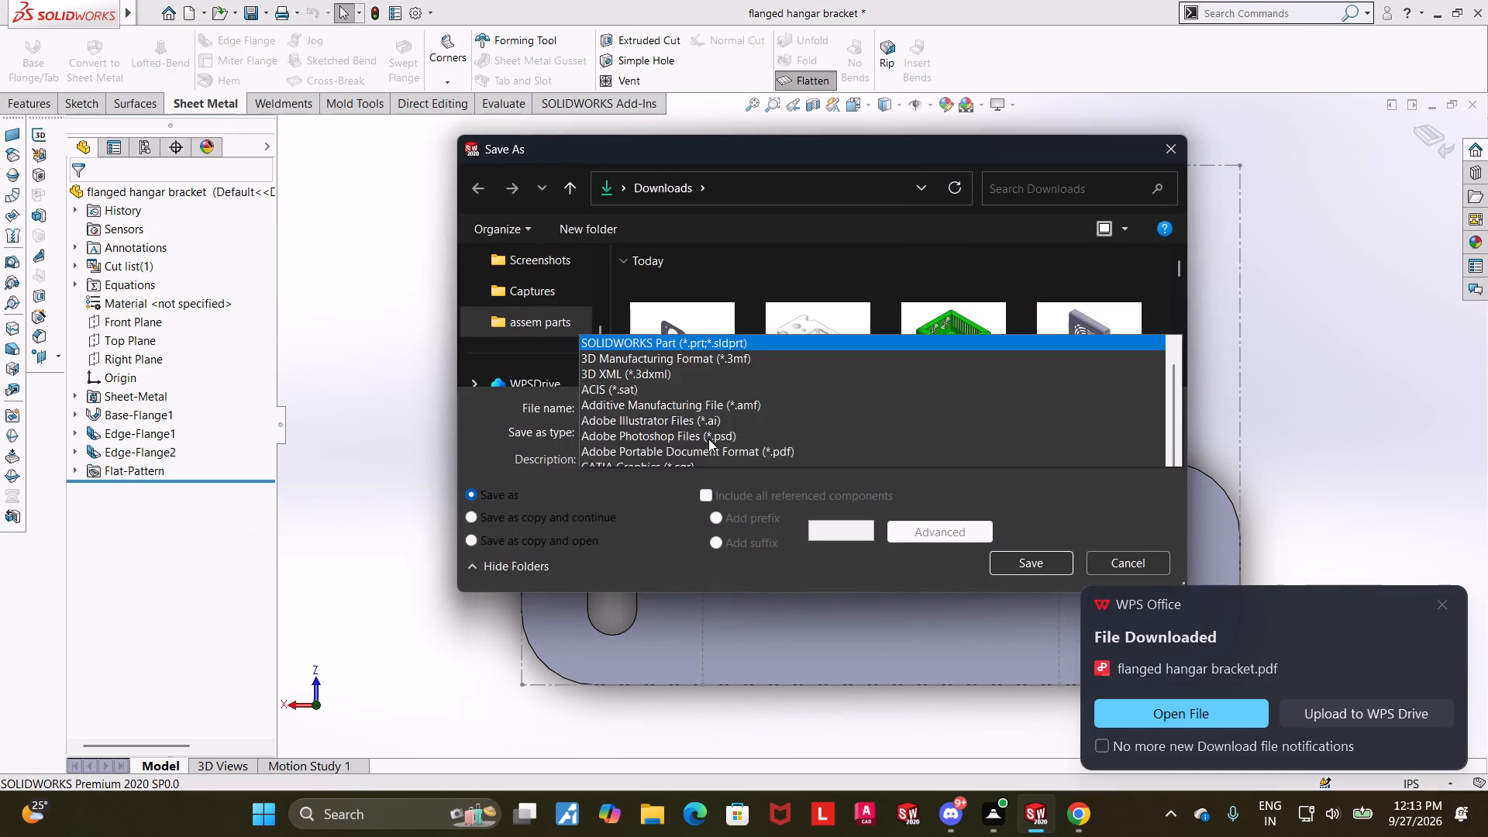
pyautogui.click(790, 117)
pyautogui.click(811, 463)
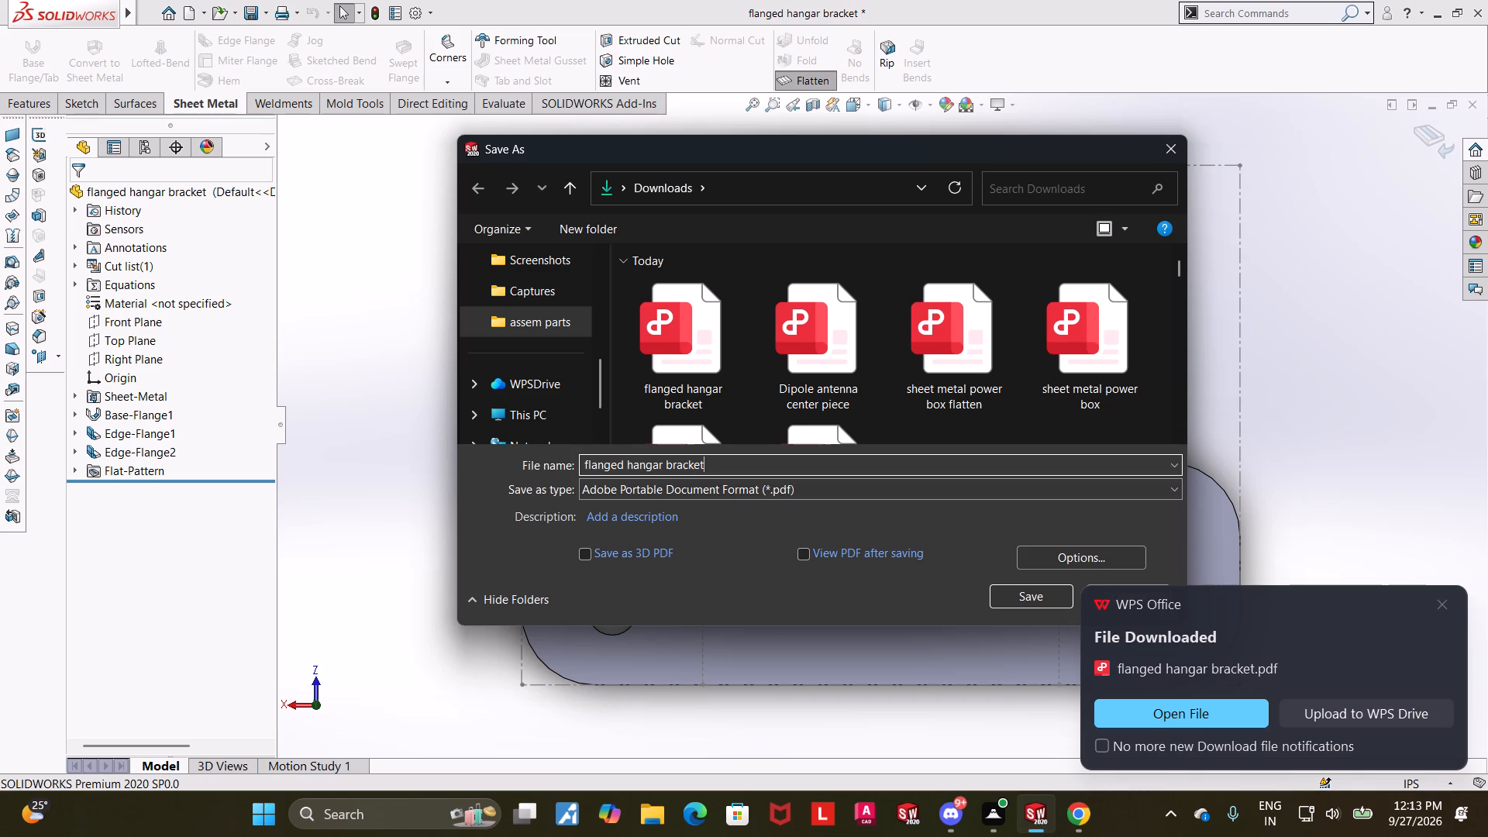
pyautogui.press('space')
pyautogui.write('flat')
pyautogui.click(1050, 598)
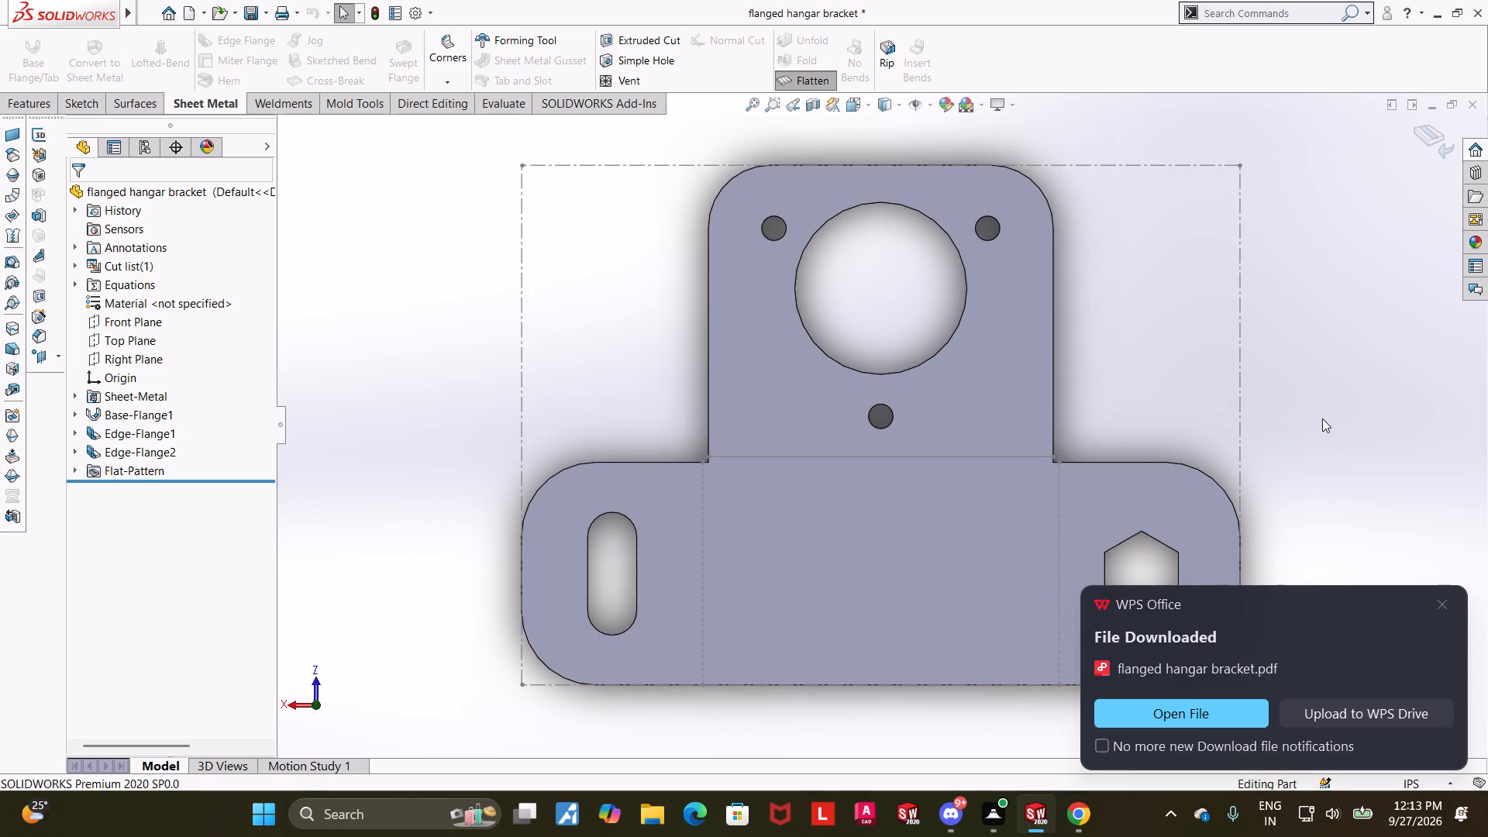
# Exit the flattened state, turn the folded bracket to a front perspective and dismiss the WPS Office download notification.
pyautogui.click(833, 82)
pyautogui.scroll(3, 1017, 377)
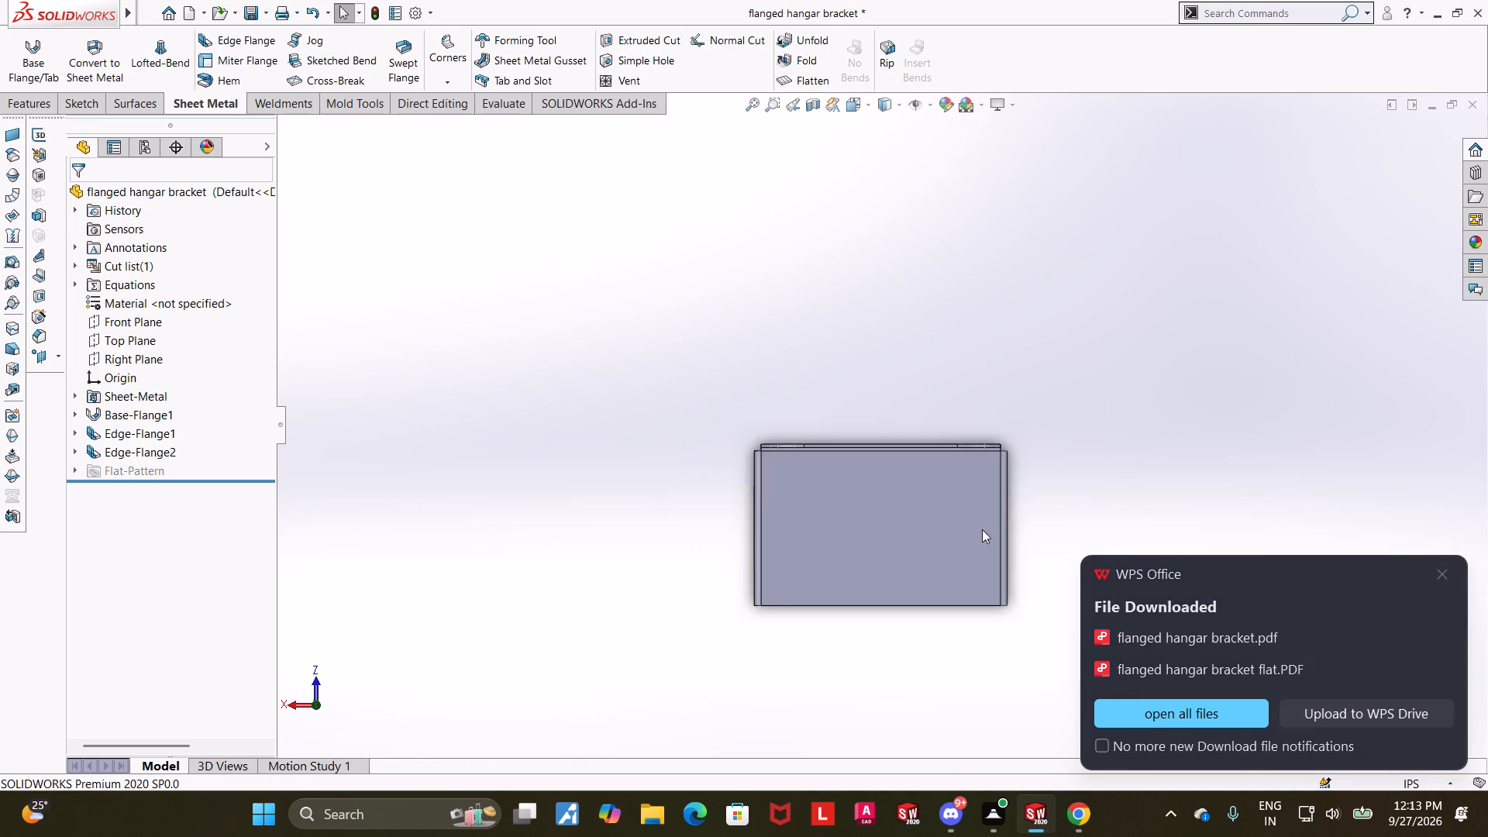
pyautogui.moveTo(980, 520); pyautogui.dragTo(977, 312, button='middle')
pyautogui.scroll(4, 975, 522)
pyautogui.moveTo(871, 457); pyautogui.dragTo(912, 379, button='middle')
pyautogui.scroll(1, 921, 412)
pyautogui.scroll(-4, 914, 437)
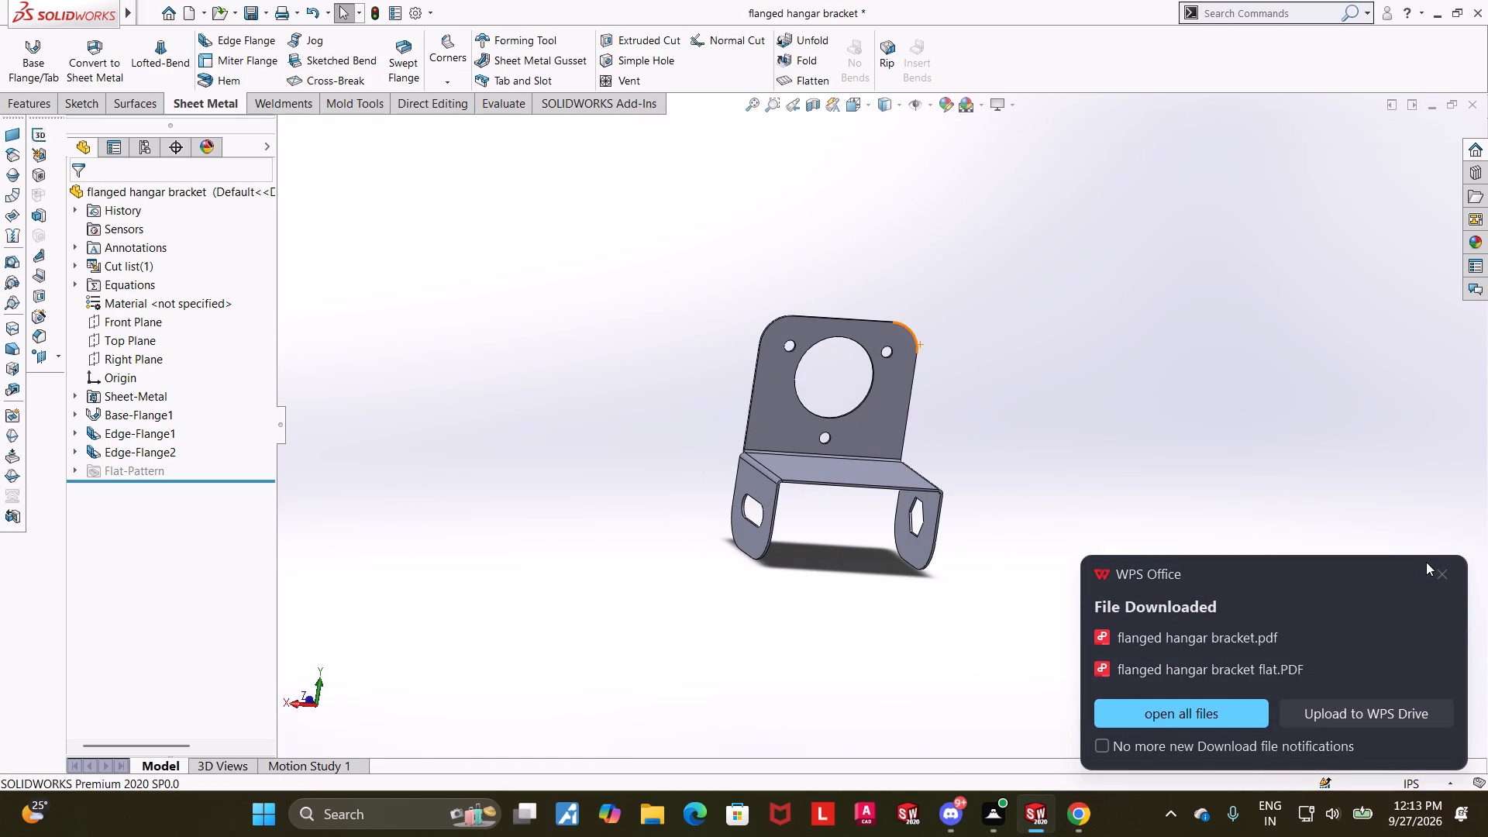
pyautogui.click(1437, 574)
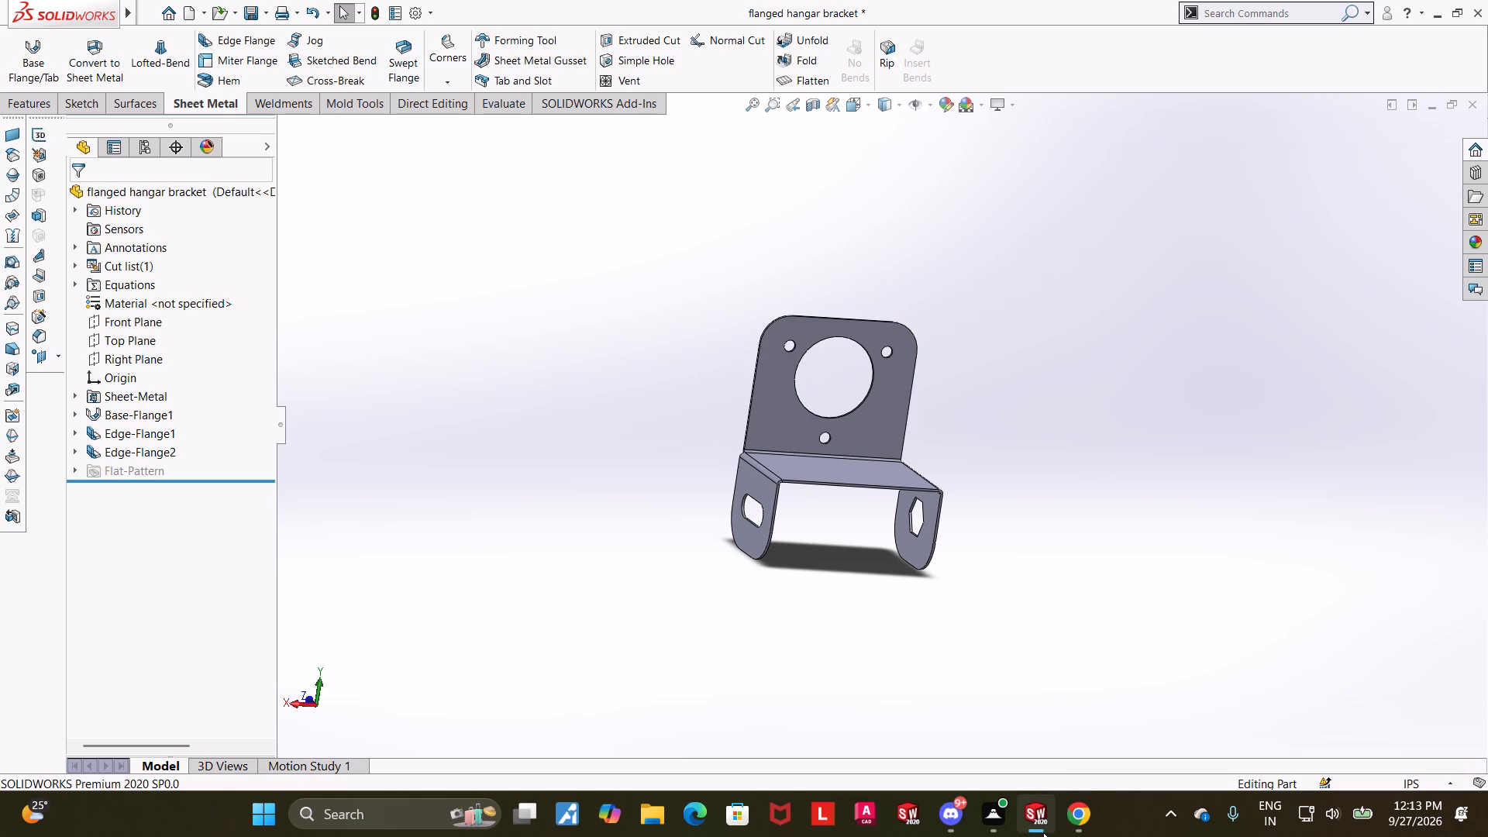